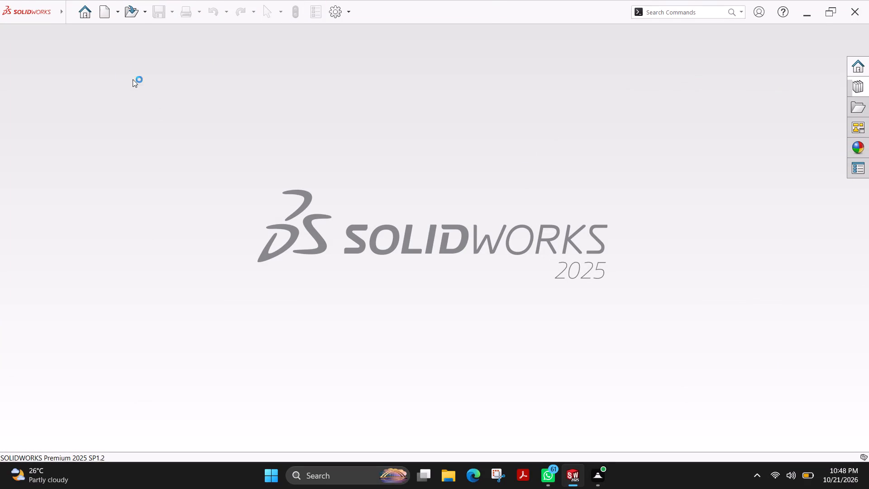
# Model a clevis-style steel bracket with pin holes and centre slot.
# Create a new part document.
pyautogui.click(105, 13)
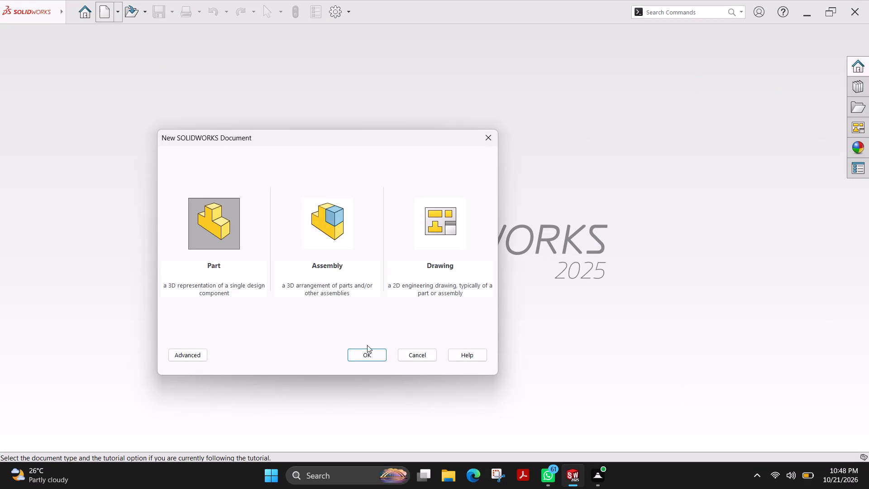
pyautogui.click(368, 356)
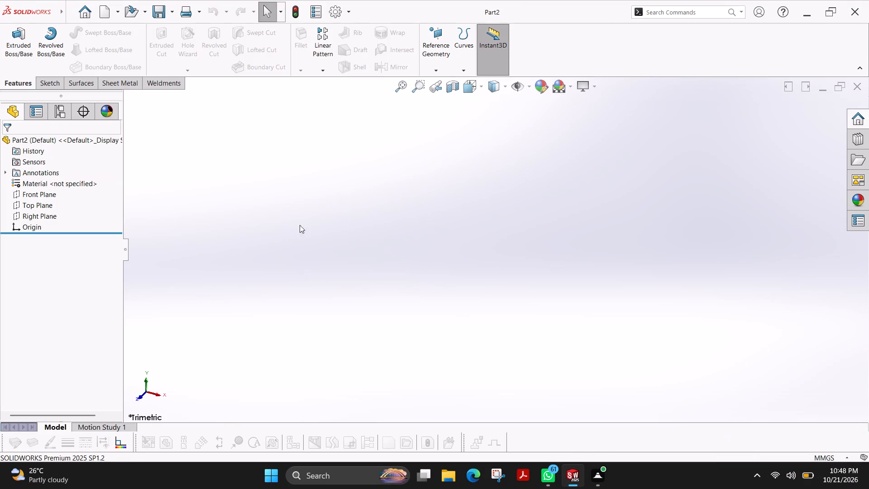
# Start a new sketch on the Front Plane.
pyautogui.click(50, 85)
pyautogui.click(11, 35)
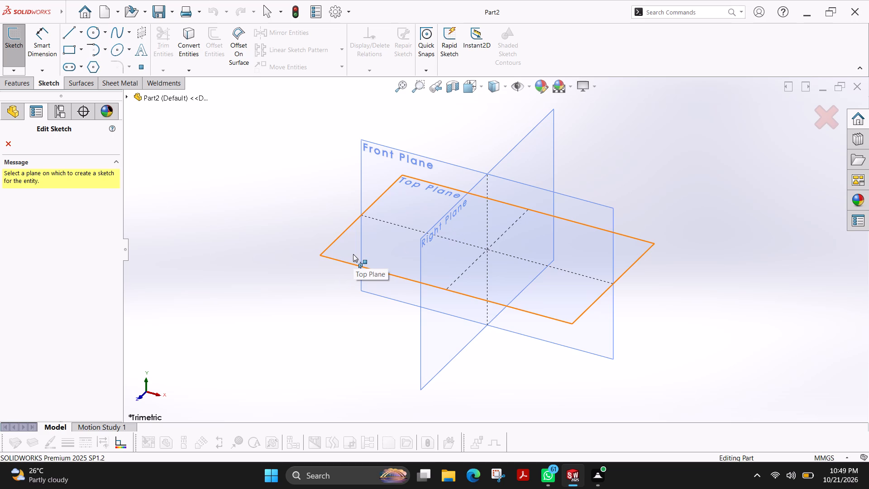
pyautogui.click(370, 174)
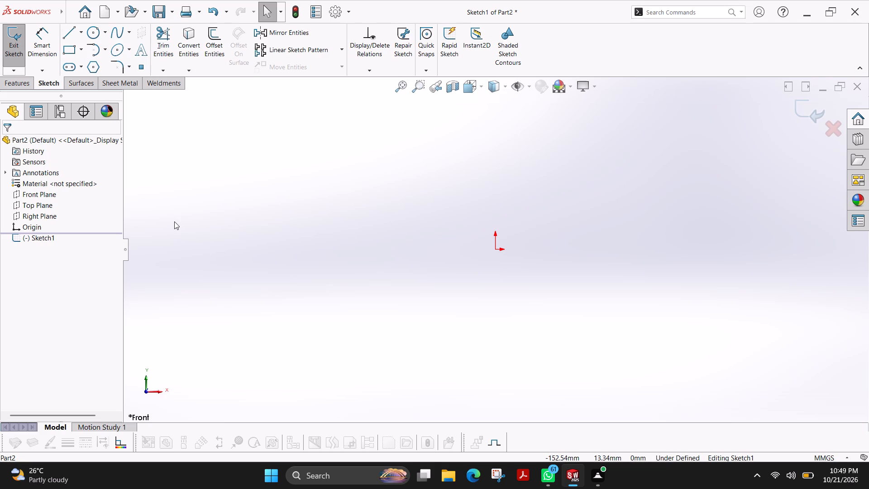
# Sketch two concentric circles centred on the origin, with radii of about 11 mm and 25 mm.
pyautogui.click(87, 35)
pyautogui.click(495, 250)
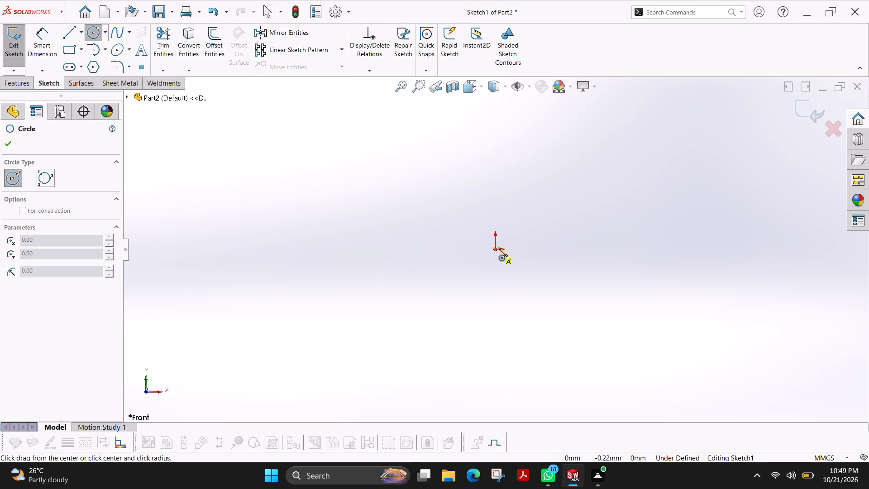
pyautogui.click(515, 238)
pyautogui.click(495, 247)
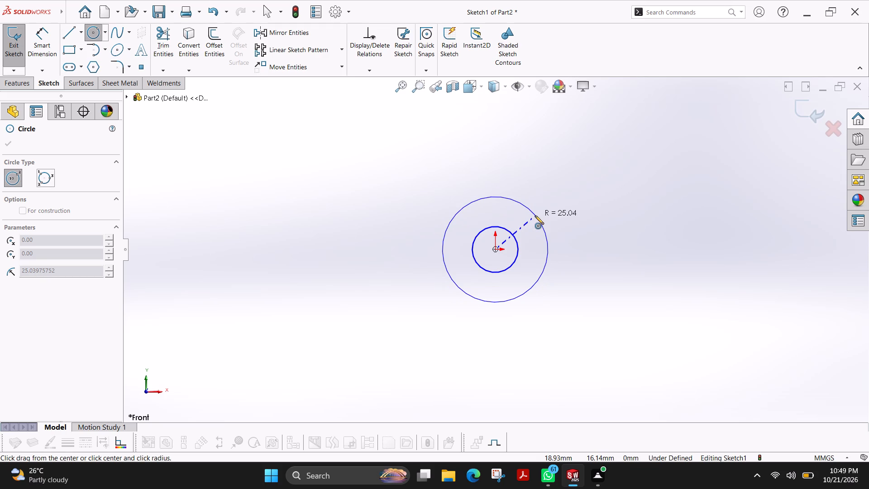
pyautogui.click(535, 216)
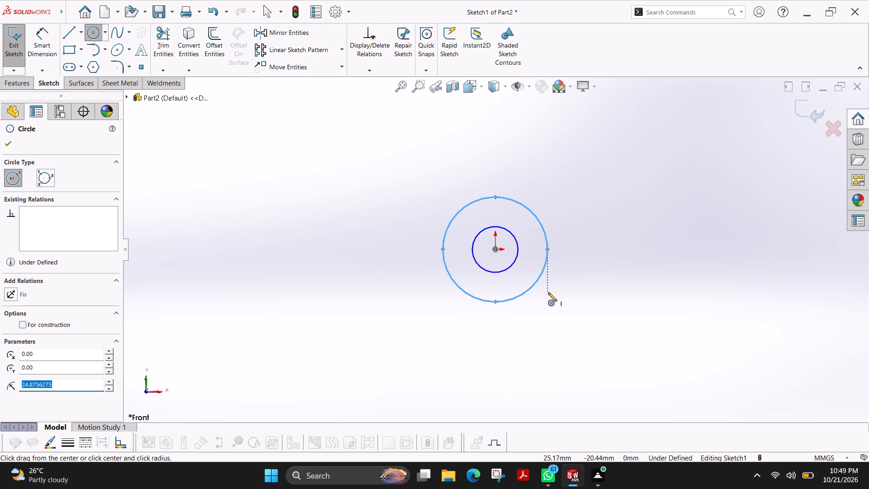
# Dimension the inner circle to a 15 mm diameter and the outer circle to a 30 mm diameter.
pyautogui.click(46, 46)
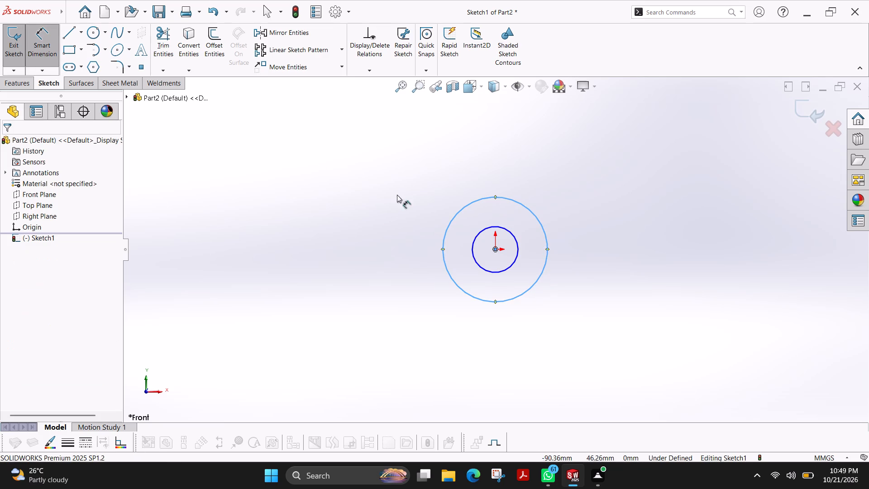
pyautogui.click(475, 262)
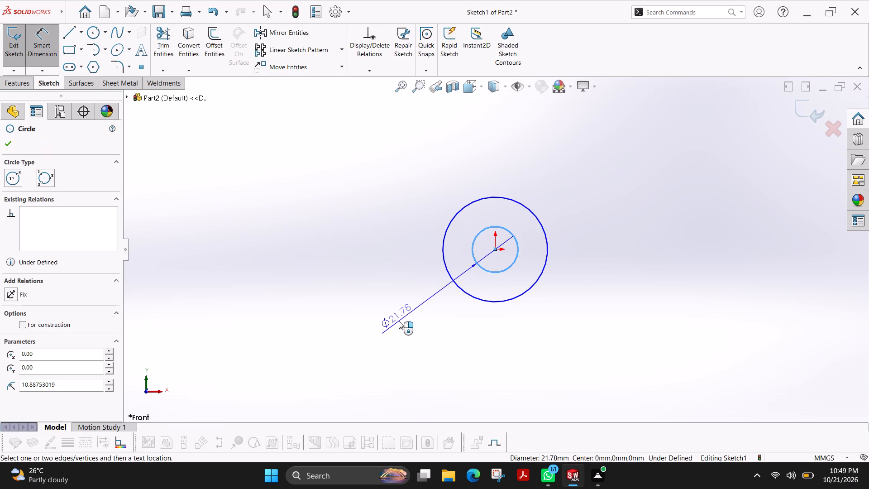
pyautogui.click(399, 321)
pyautogui.write('15')
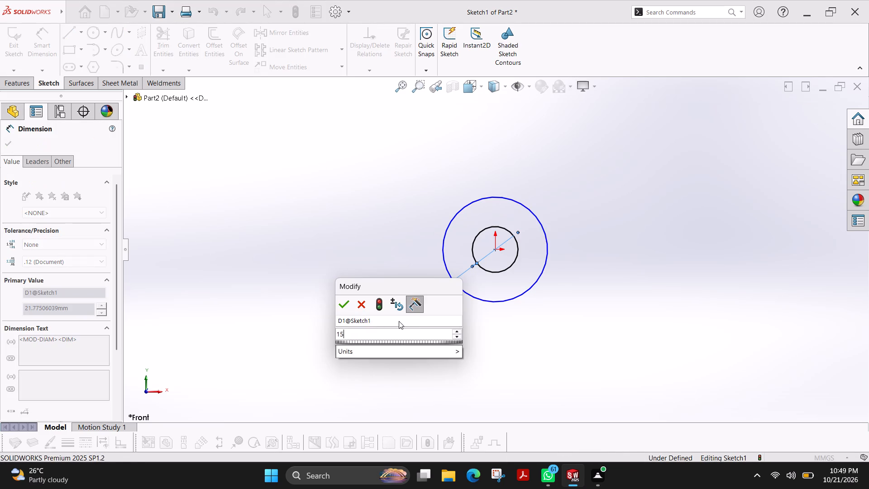
pyautogui.press('Return')
pyautogui.click(458, 213)
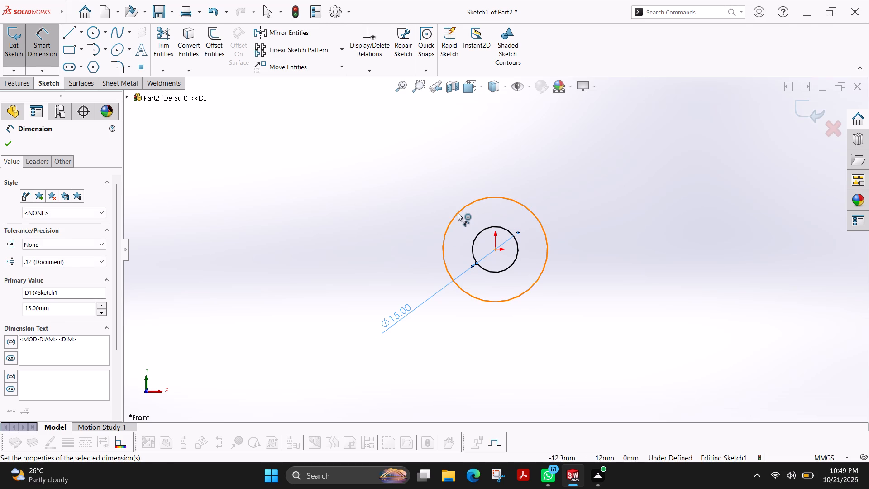
pyautogui.click(416, 163)
pyautogui.write('30')
pyautogui.press('Return')
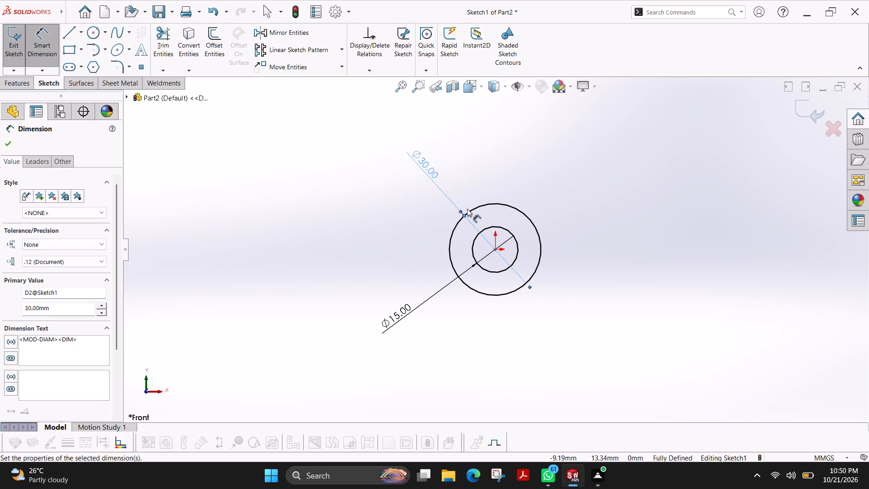
# Sketch a vertical construction midpoint line centred on the origin, extending about 49 mm to each side.
pyautogui.click(91, 31)
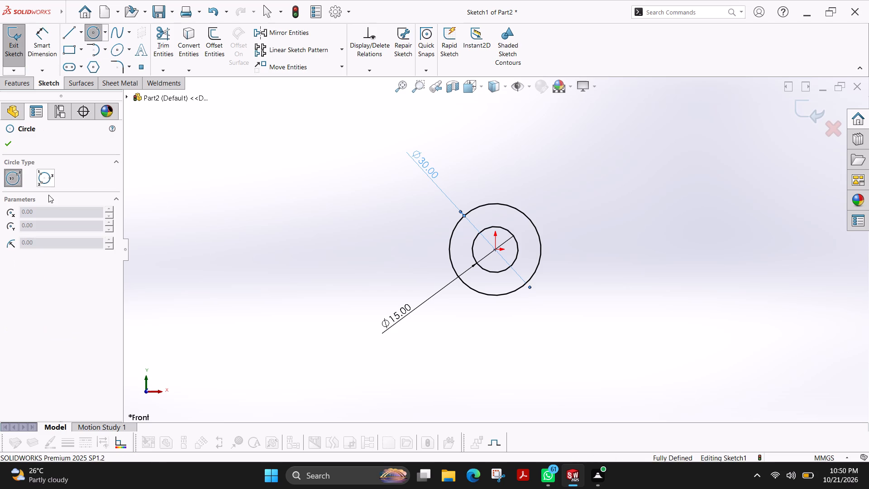
pyautogui.click(71, 34)
pyautogui.click(53, 289)
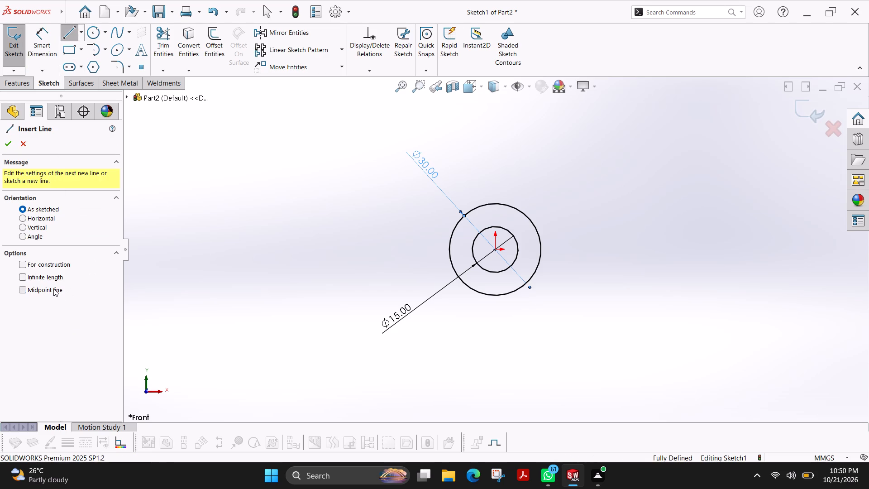
pyautogui.click(58, 265)
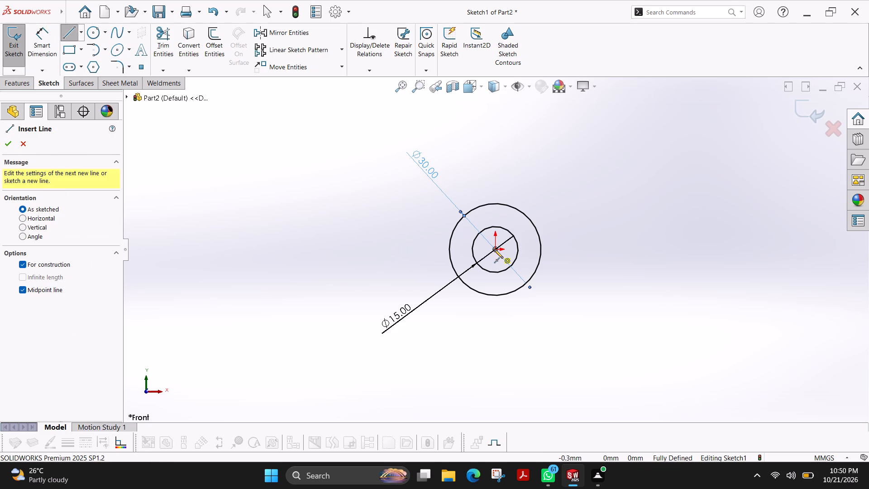
pyautogui.click(494, 249)
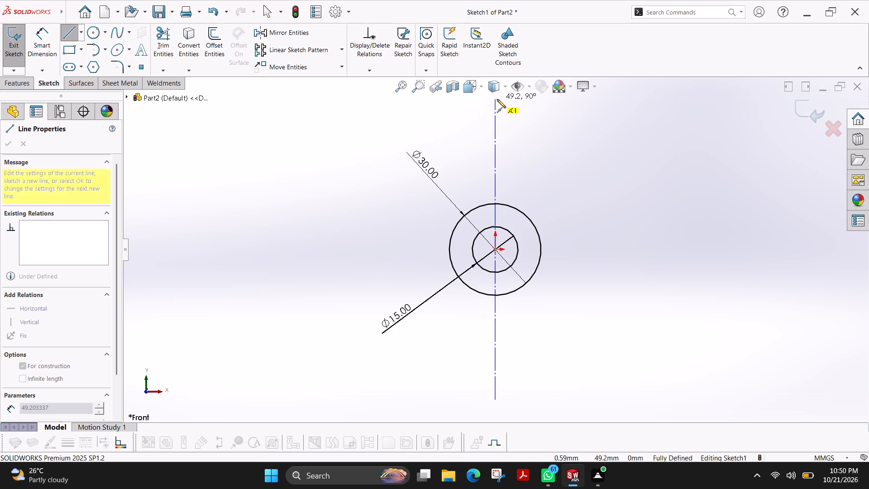
pyautogui.click(497, 99)
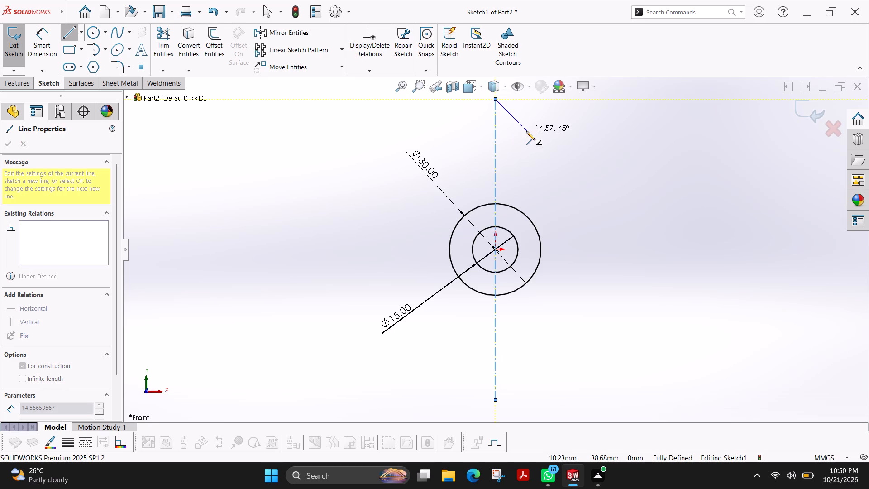
pyautogui.press('Escape')
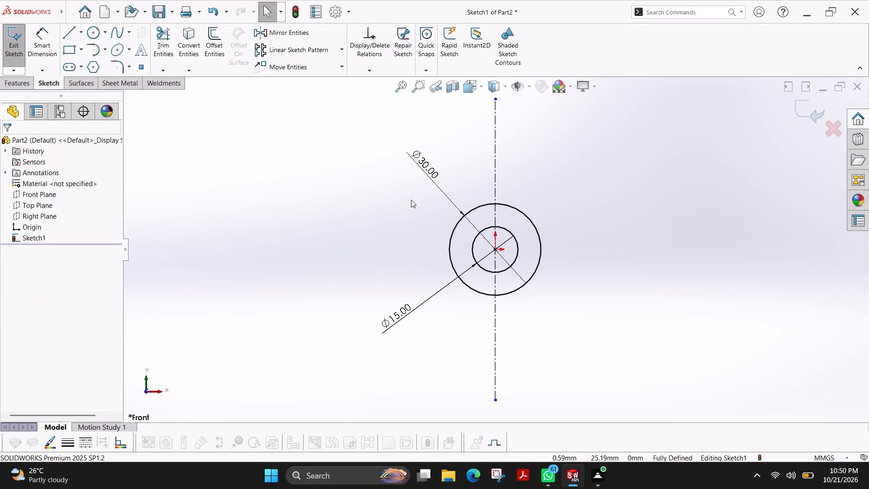
# Sketch a horizontal construction line from the origin towards positive X, about 112 mm long.
pyautogui.click(70, 38)
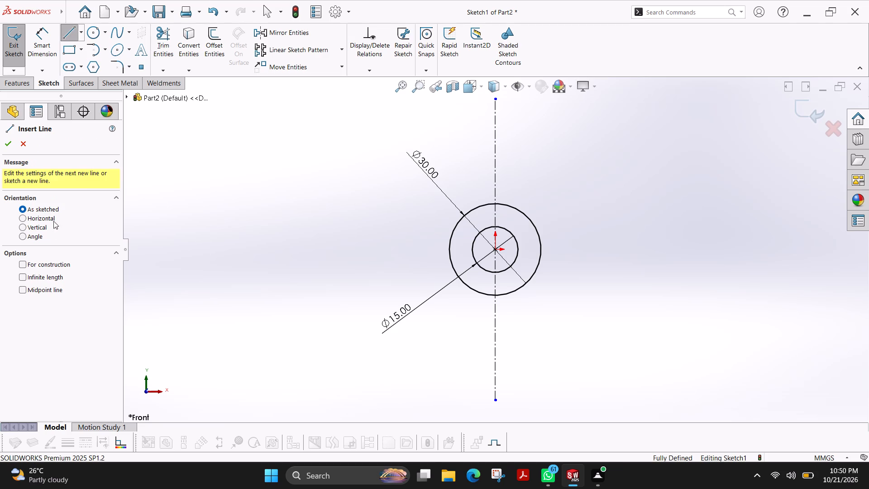
pyautogui.click(47, 264)
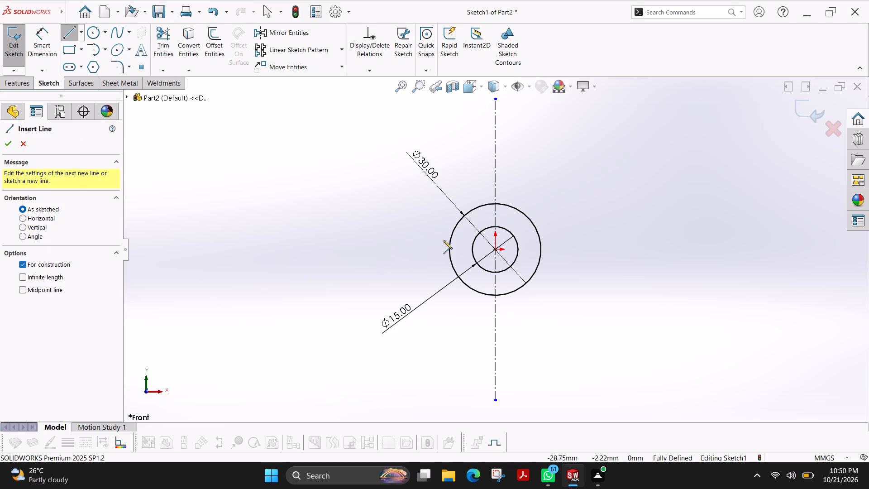
pyautogui.click(494, 249)
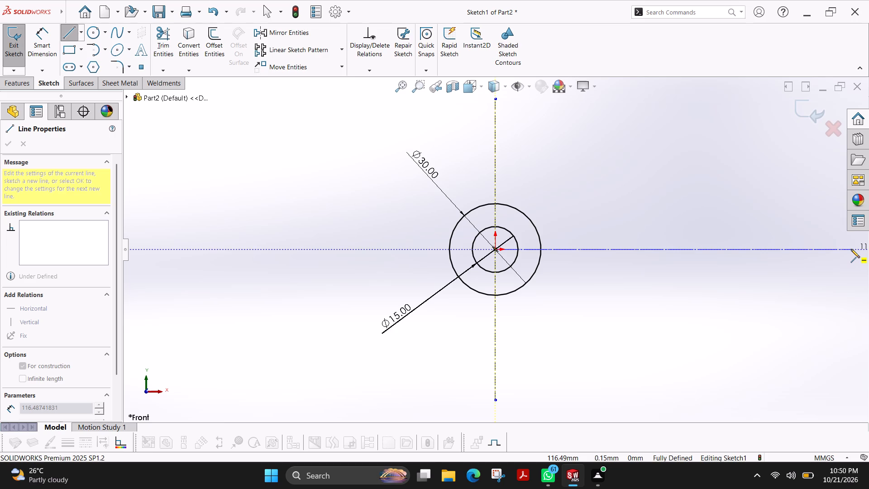
pyautogui.scroll(2, 851, 249)
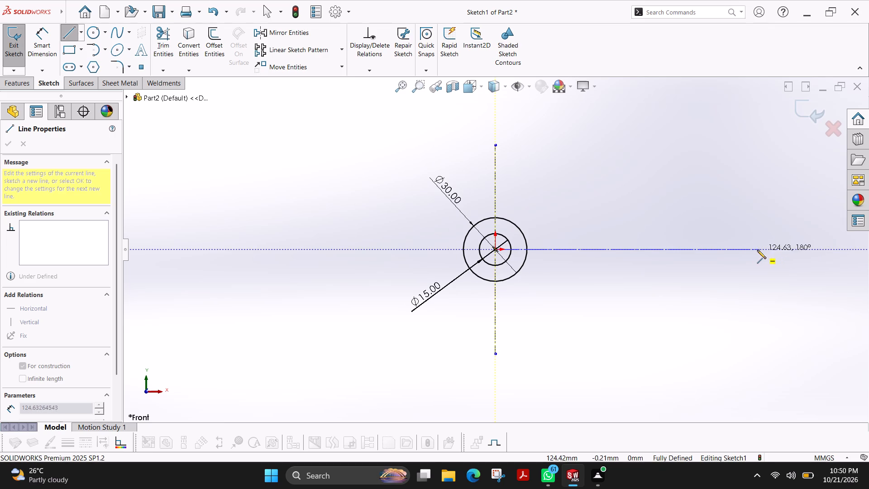
pyautogui.click(732, 250)
pyautogui.press('Escape')
# Sketch a line about 46 mm long, tangent to the outer circle at its upper left and sloping down to the left.
pyautogui.scroll(-2, 554, 252)
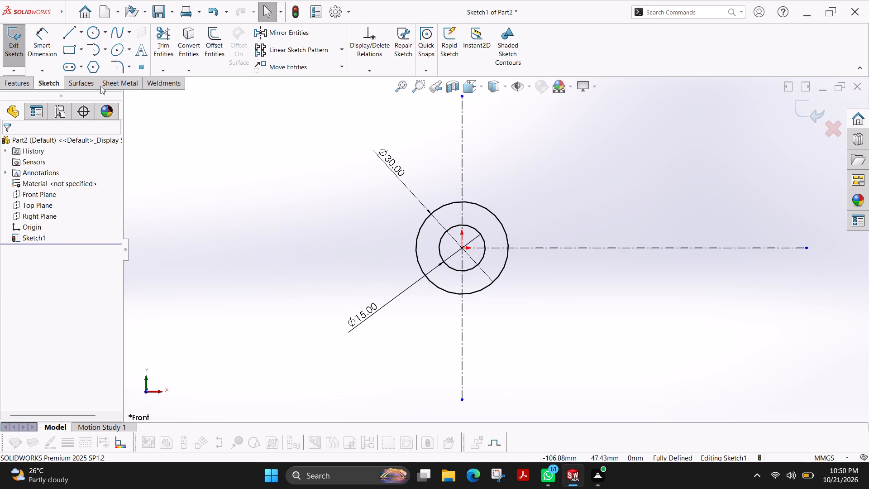
pyautogui.click(68, 33)
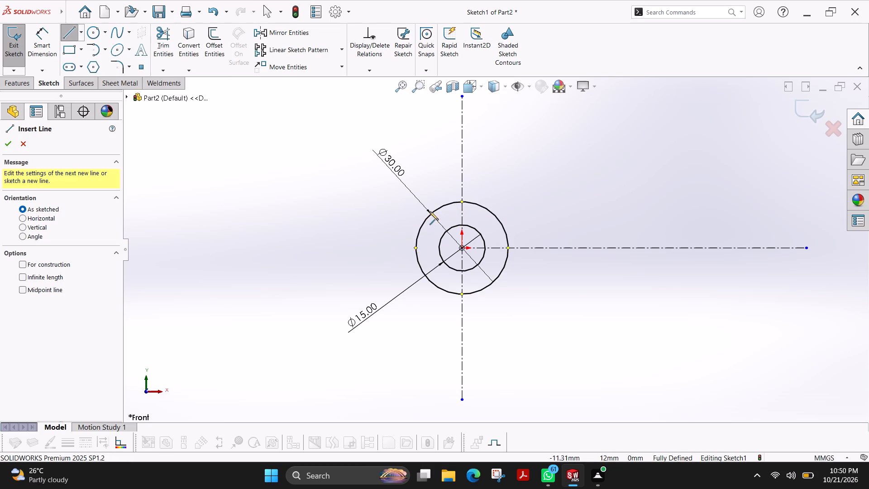
pyautogui.click(435, 209)
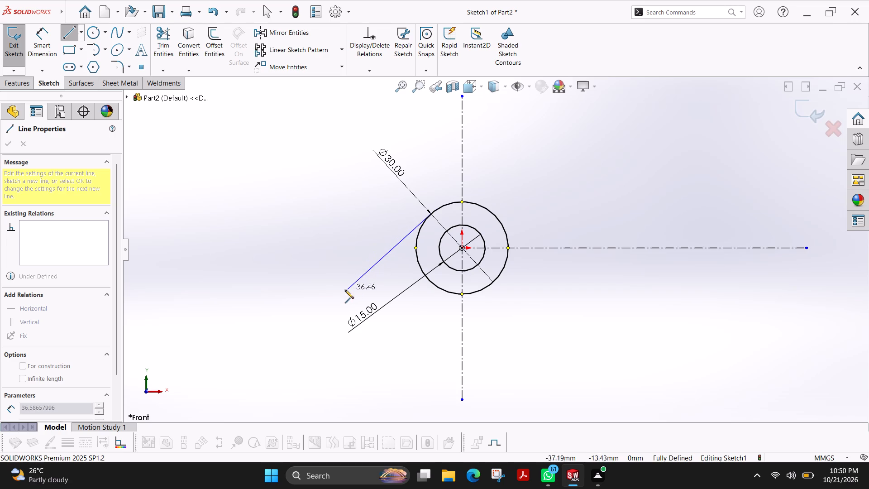
pyautogui.click(325, 307)
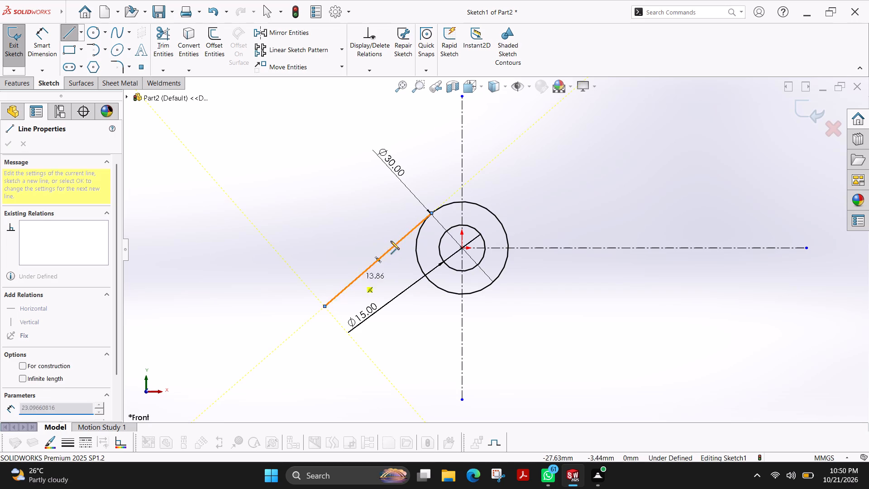
pyautogui.press('Escape')
# Move the 15 mm diameter dimension to the upper left of the circles, clear of the sloping line.
pyautogui.moveTo(370, 313); pyautogui.dragTo(369, 313)
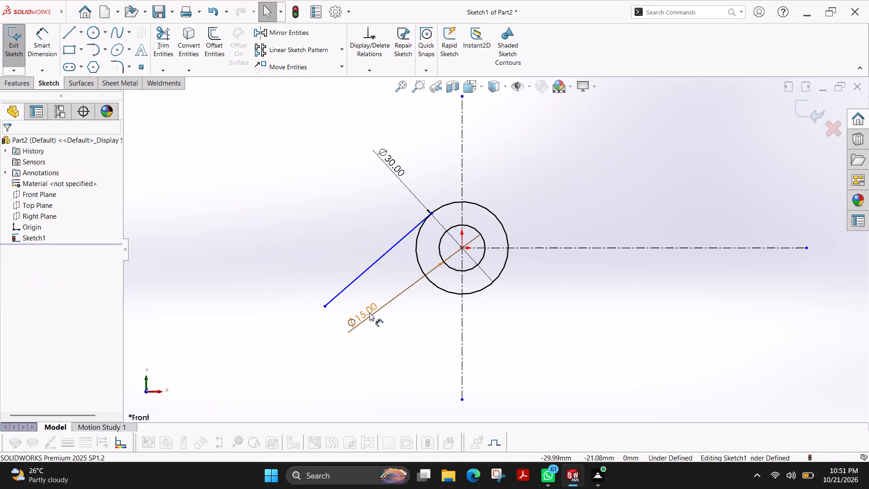
pyautogui.moveTo(369, 313); pyautogui.dragTo(350, 193)
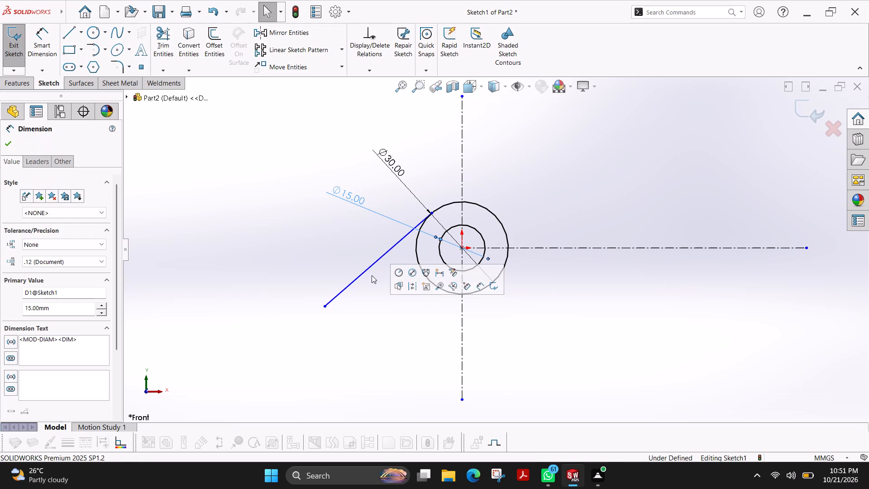
pyautogui.press('Escape')
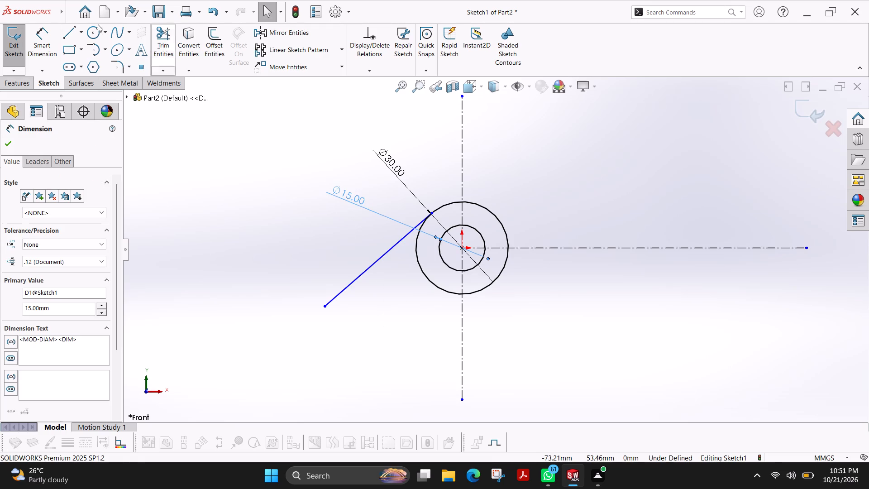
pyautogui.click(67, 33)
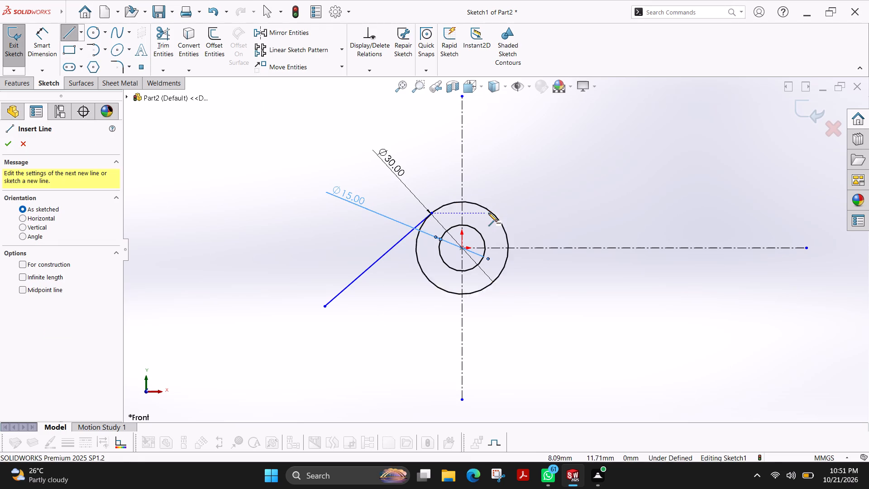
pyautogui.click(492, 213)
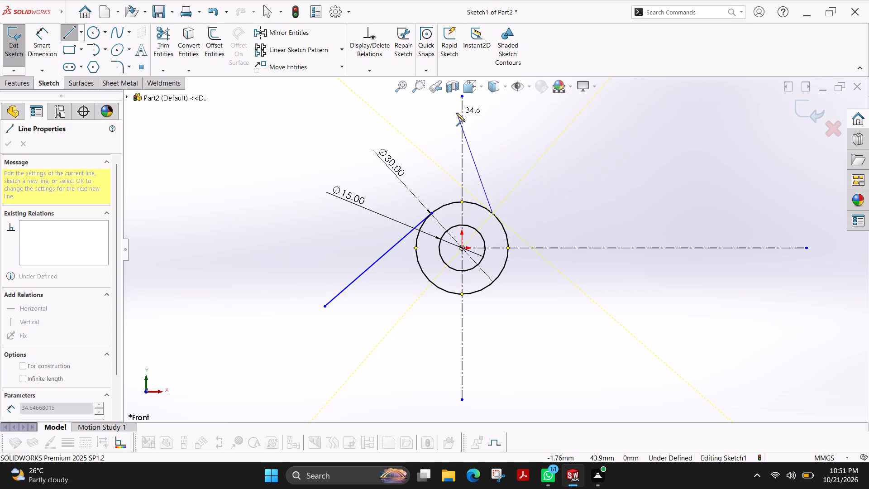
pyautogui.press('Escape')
# Sketch a line about 96 mm long, tangent to the outer circle just right of its top and sloping down to the right.
pyautogui.click(76, 36)
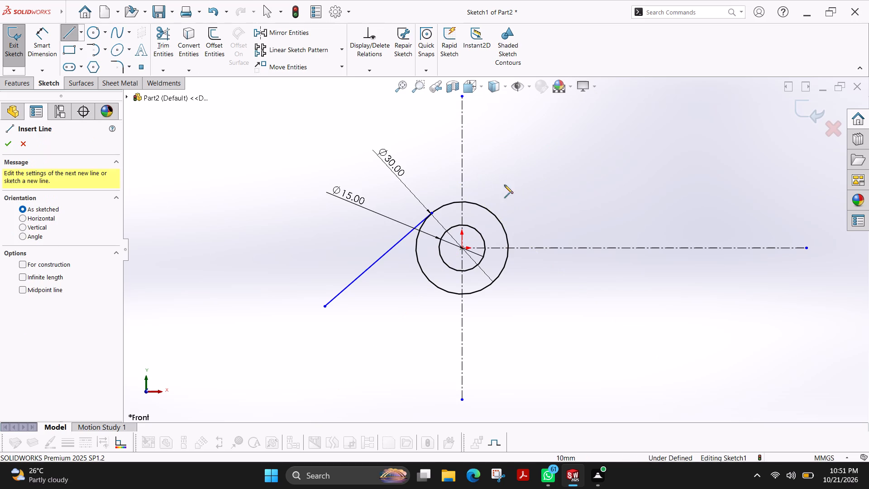
pyautogui.click(479, 204)
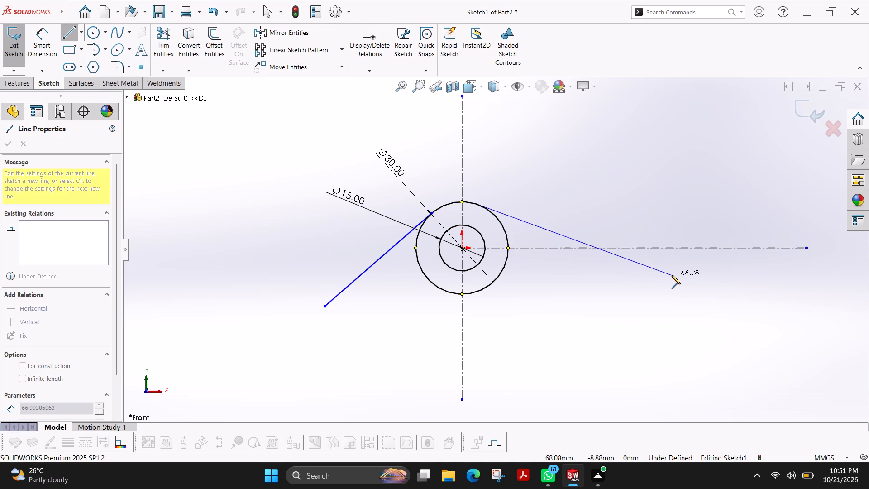
pyautogui.click(760, 277)
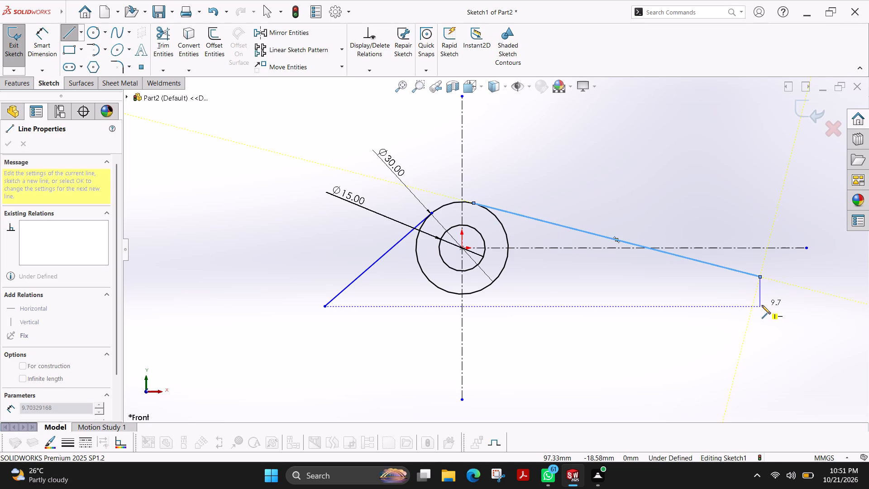
# Continue the profile into a stepped right end: about 10 mm down, 5 mm inward and 19 mm down.
pyautogui.click(762, 305)
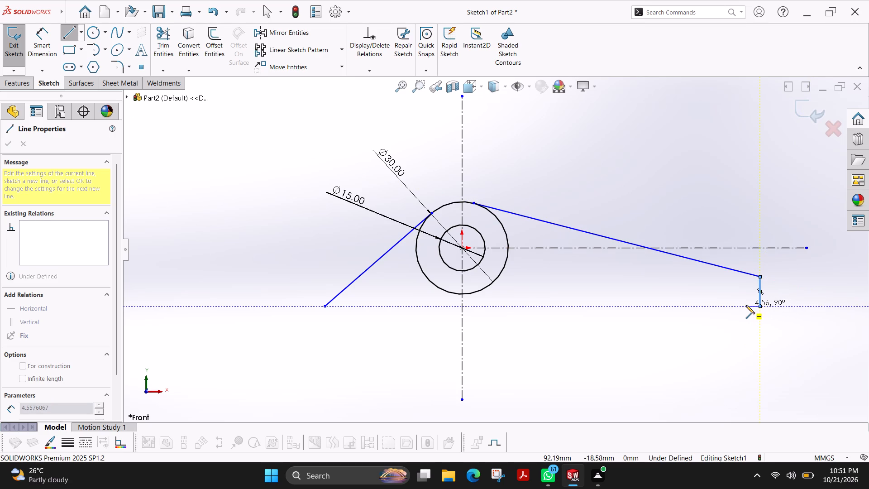
pyautogui.click(746, 305)
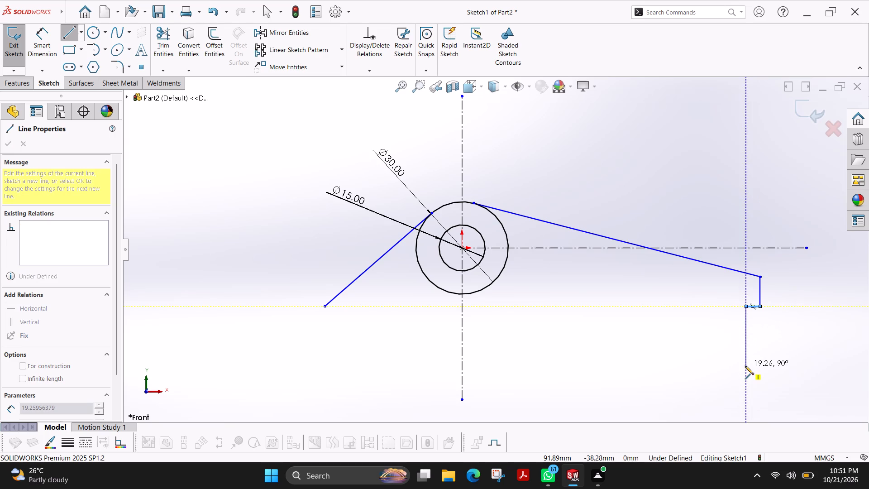
pyautogui.click(745, 366)
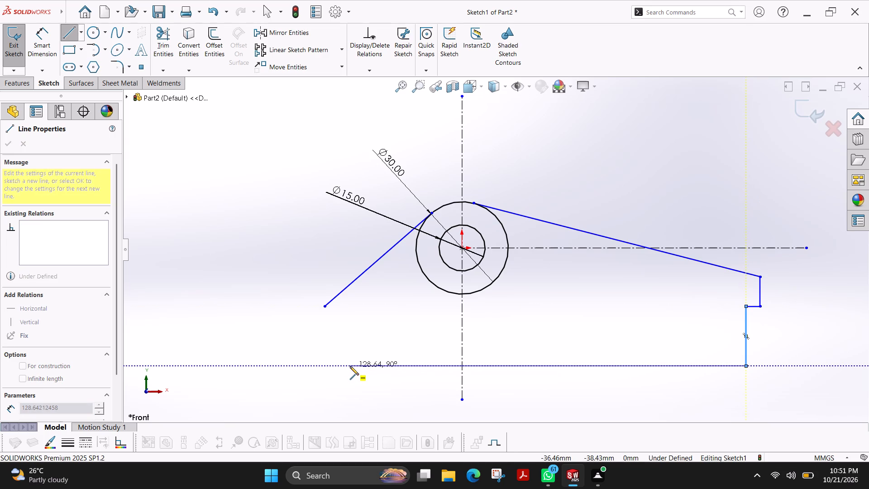
# Close the profile with a bottom line about 131 mm long and a stepped left end meeting the left sloping line's lower endpoint.
pyautogui.click(344, 365)
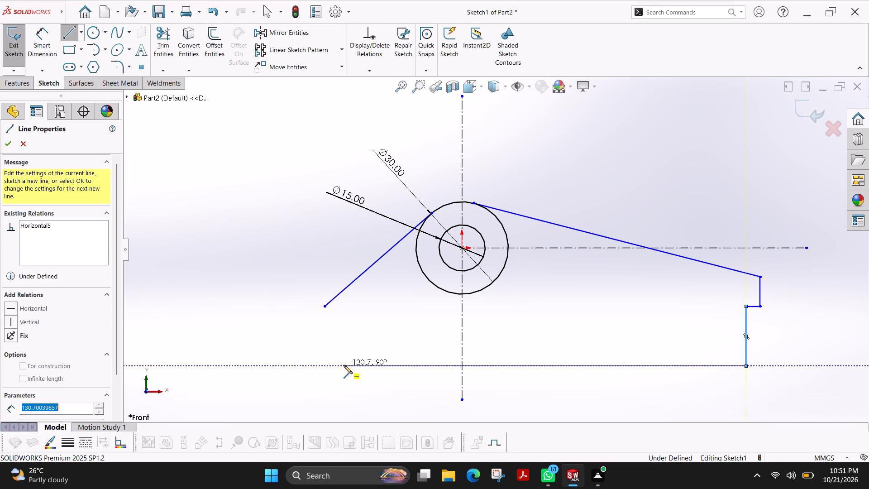
pyautogui.click(344, 328)
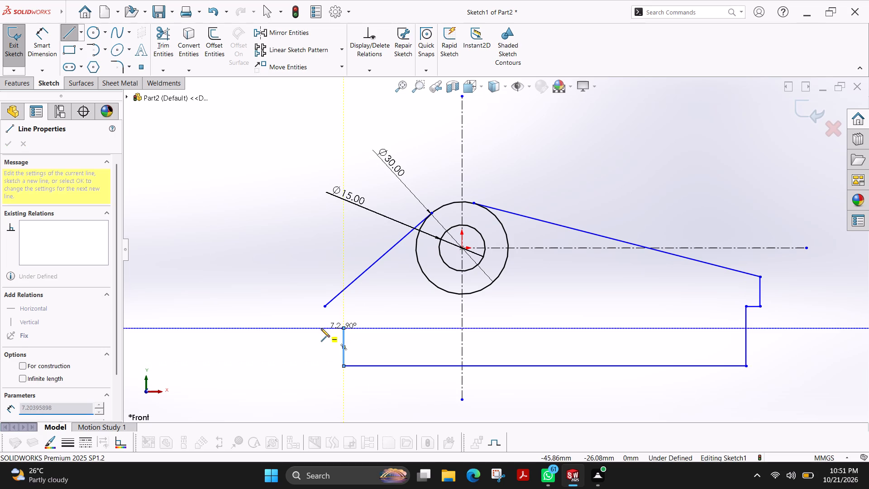
pyautogui.click(324, 328)
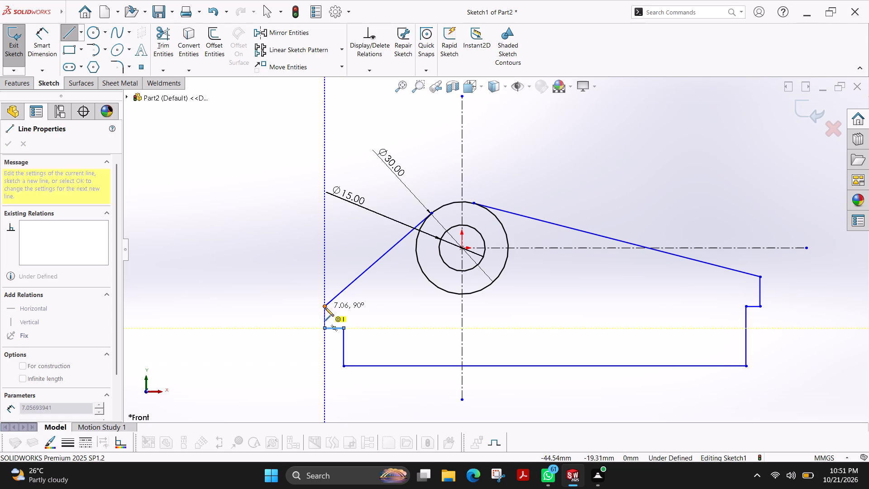
pyautogui.click(325, 307)
pyautogui.press('Escape')
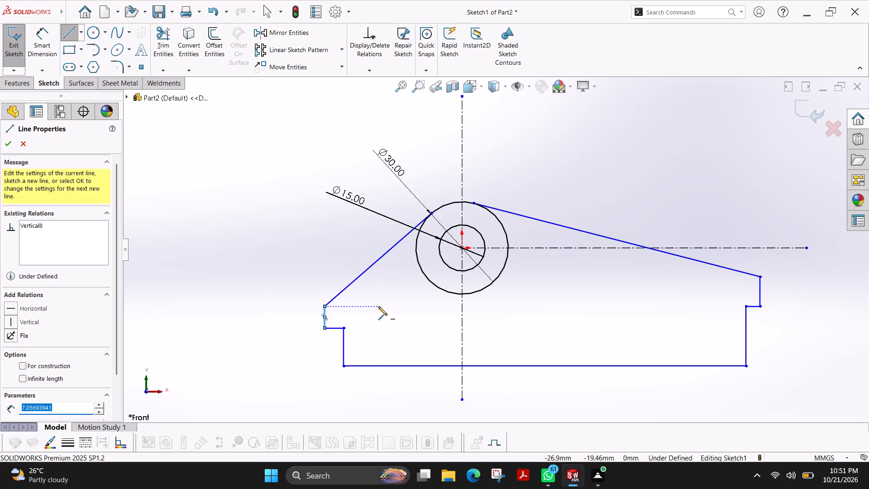
pyautogui.press('Escape')
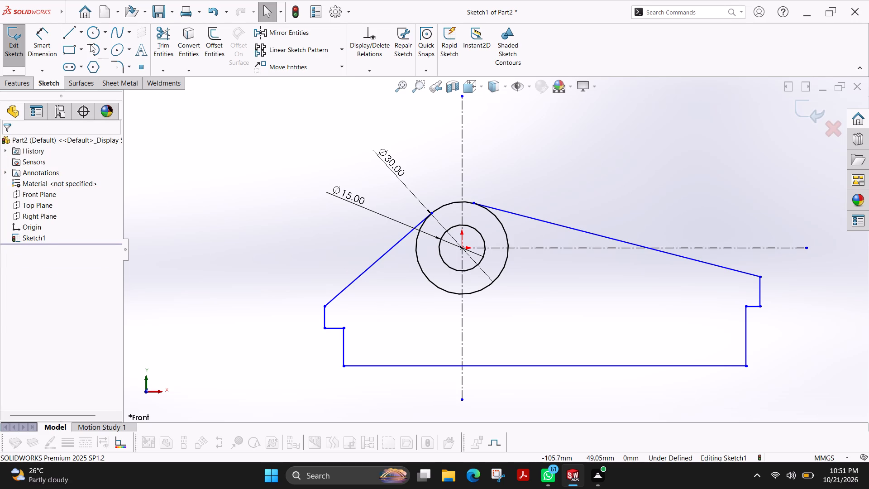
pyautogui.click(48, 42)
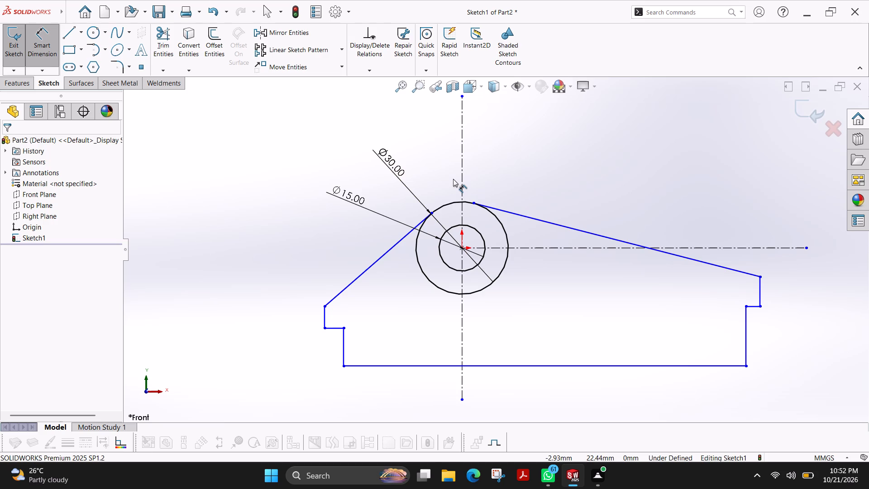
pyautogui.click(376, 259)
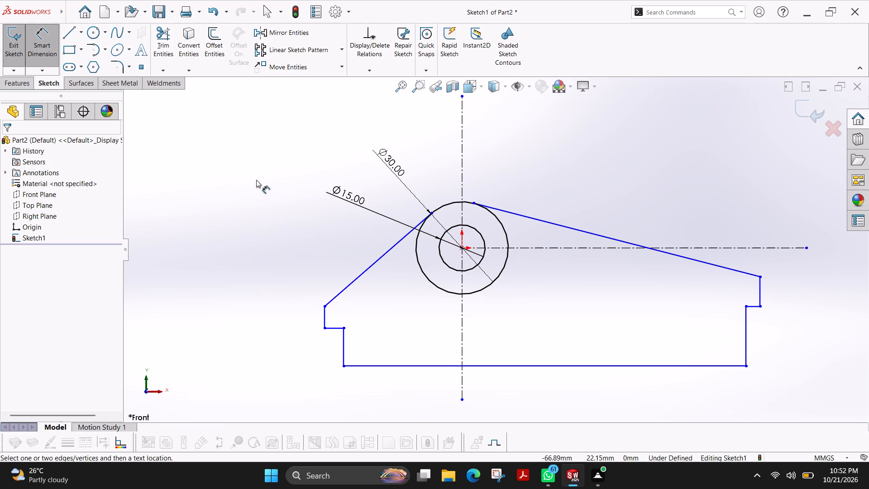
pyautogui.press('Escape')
# Sketch a horizontal line about 80 mm long from the top of the outer circle towards negative X.
pyautogui.click(73, 38)
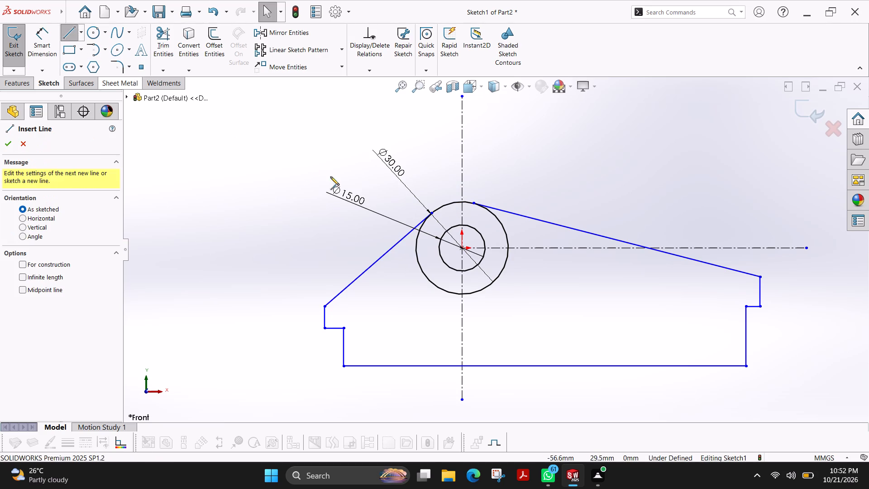
pyautogui.click(461, 202)
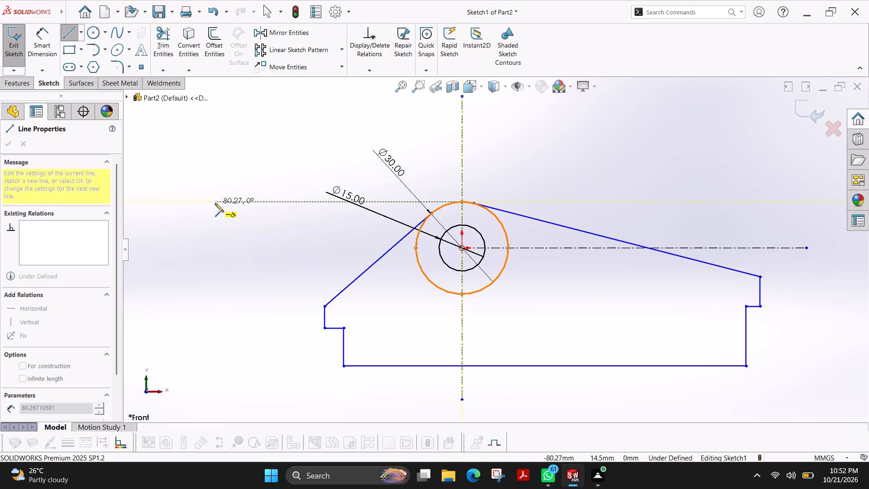
pyautogui.click(215, 203)
pyautogui.press('Escape')
# Dimension the angle between the left sloping line and the horizontal line at the circle's top as 45°.
pyautogui.click(38, 55)
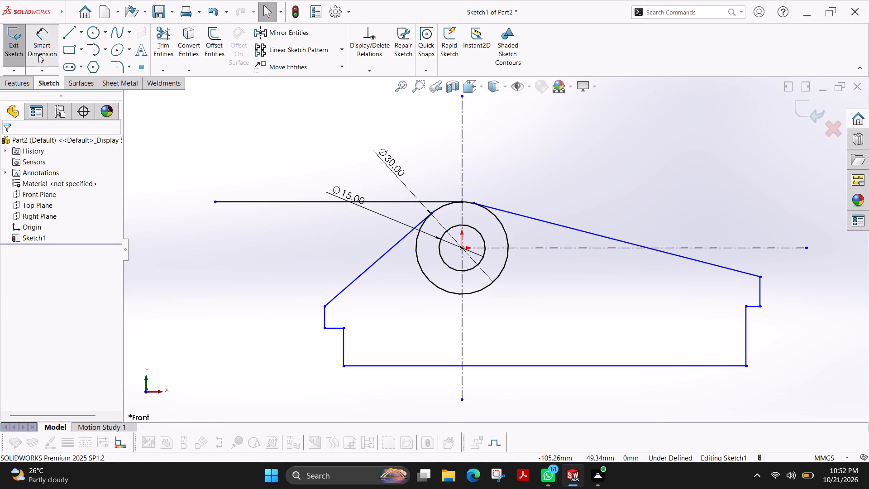
pyautogui.click(378, 259)
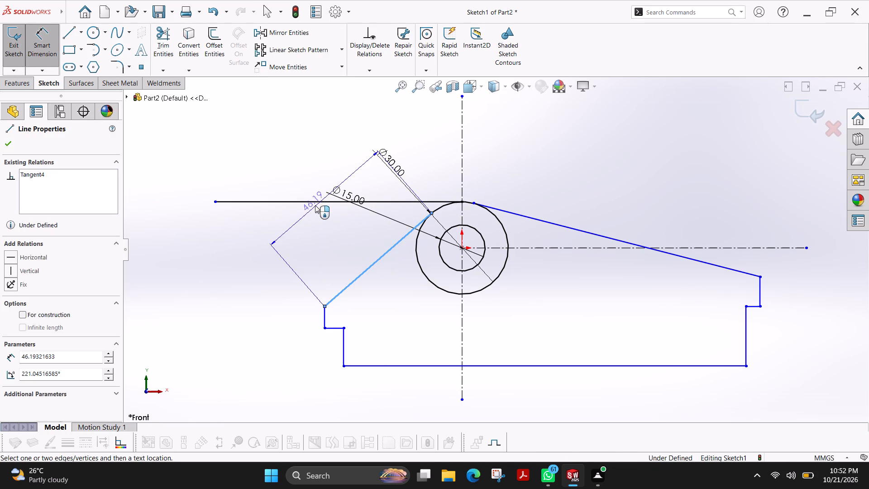
pyautogui.click(312, 202)
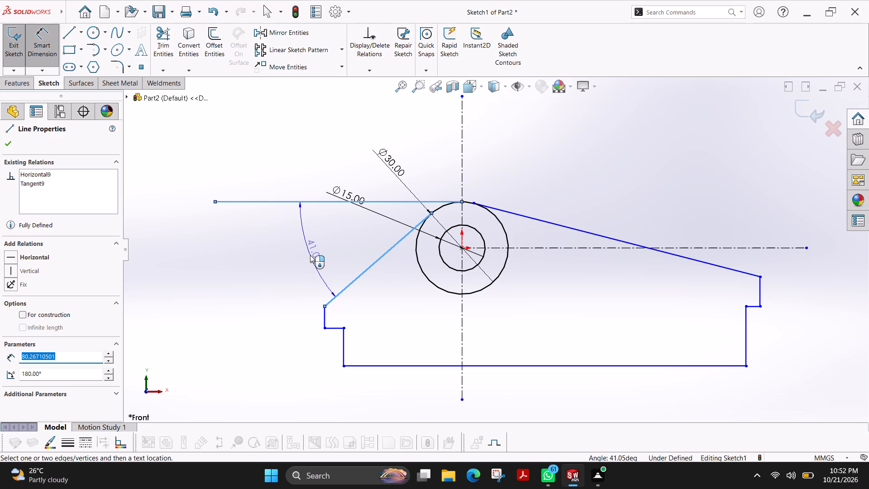
pyautogui.click(310, 255)
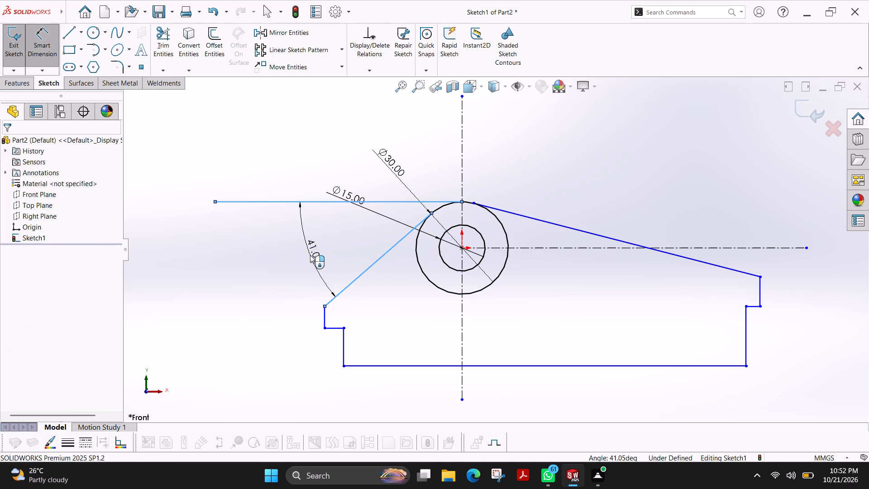
pyautogui.write('45')
pyautogui.press('Return')
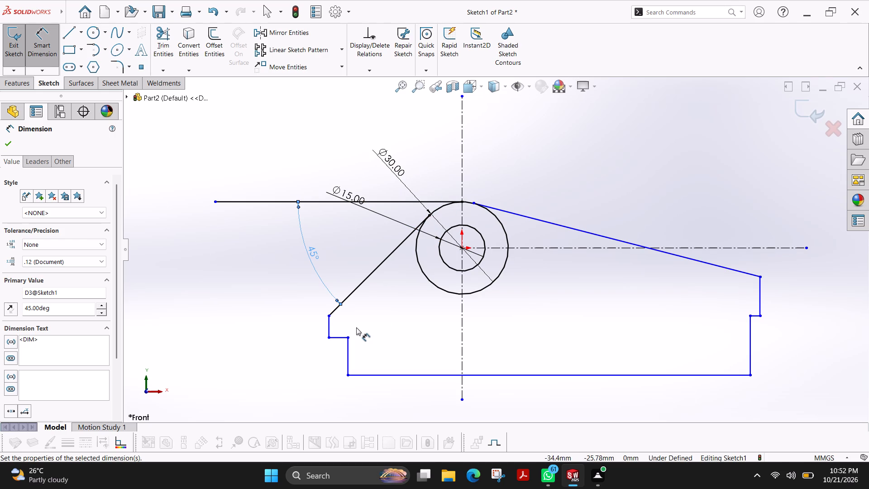
# Dimension the distance from the profile's upper left vertical edge to the vertical centreline as 34 mm.
pyautogui.scroll(1, 358, 326)
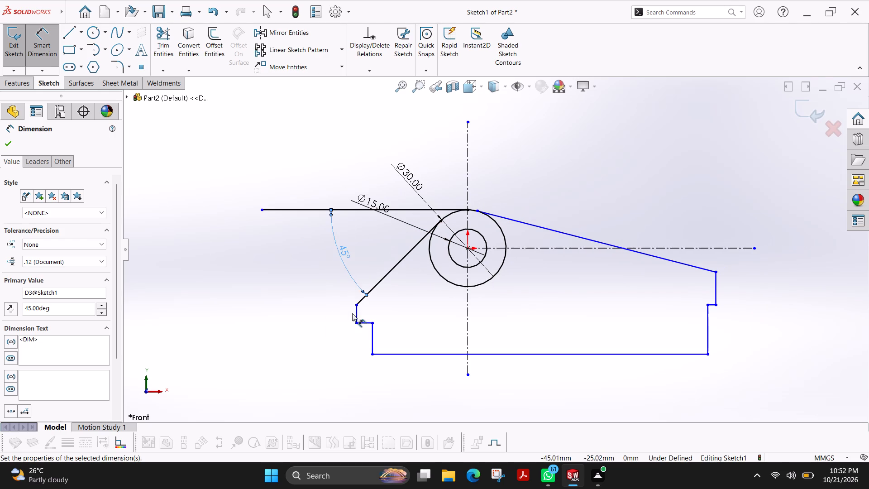
pyautogui.click(355, 312)
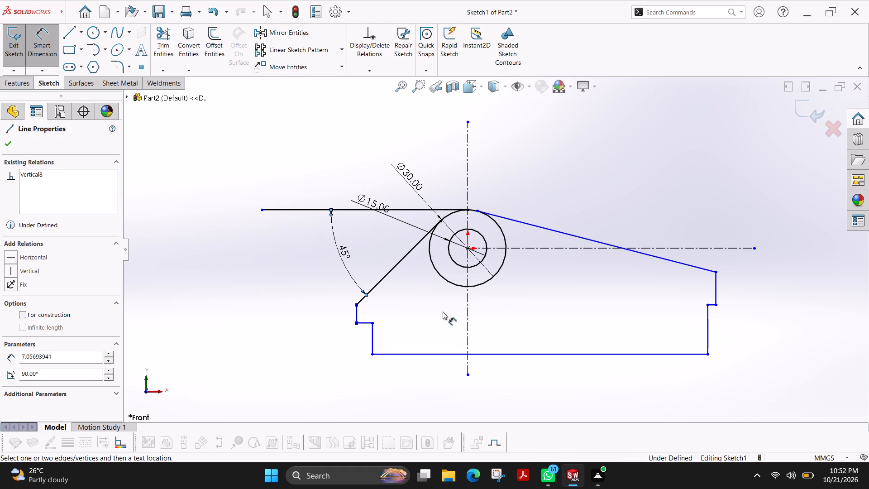
pyautogui.click(466, 326)
pyautogui.scroll(1, 432, 381)
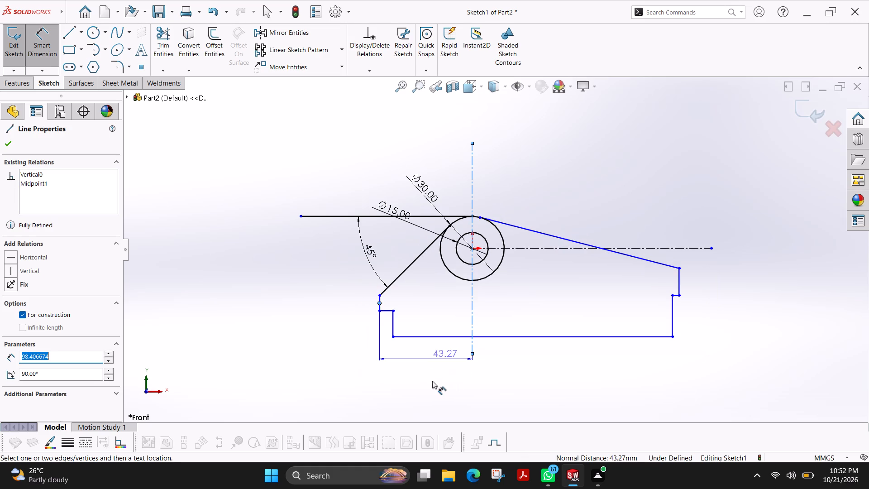
pyautogui.click(436, 376)
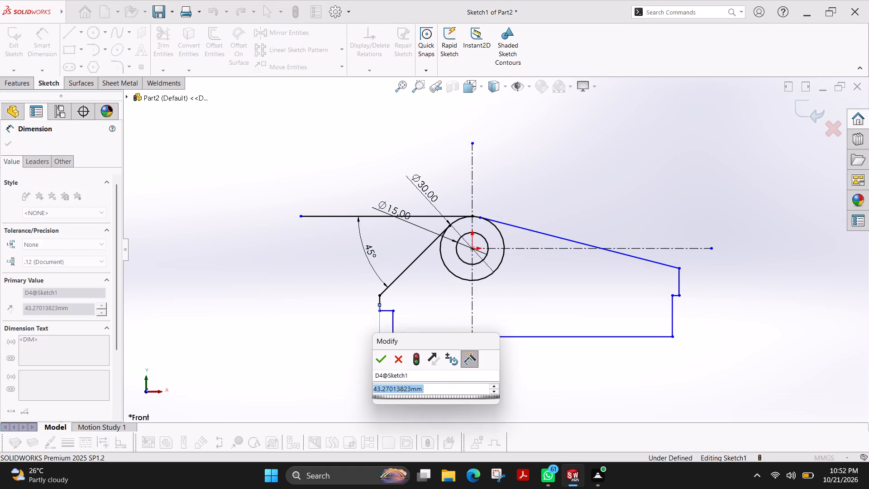
pyautogui.write('34')
pyautogui.press('Return')
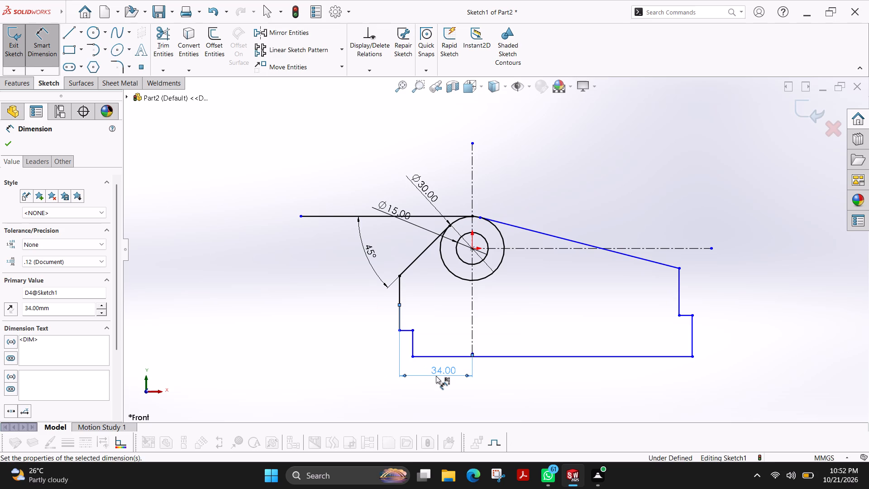
# Dimension the distance from the horizontal centreline to the profile's bottom line as 40 mm.
pyautogui.click(528, 248)
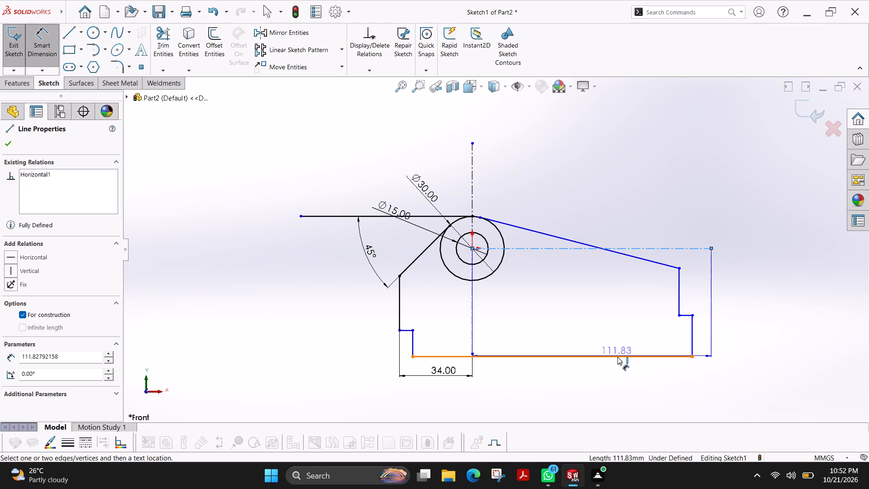
pyautogui.click(617, 357)
pyautogui.click(747, 311)
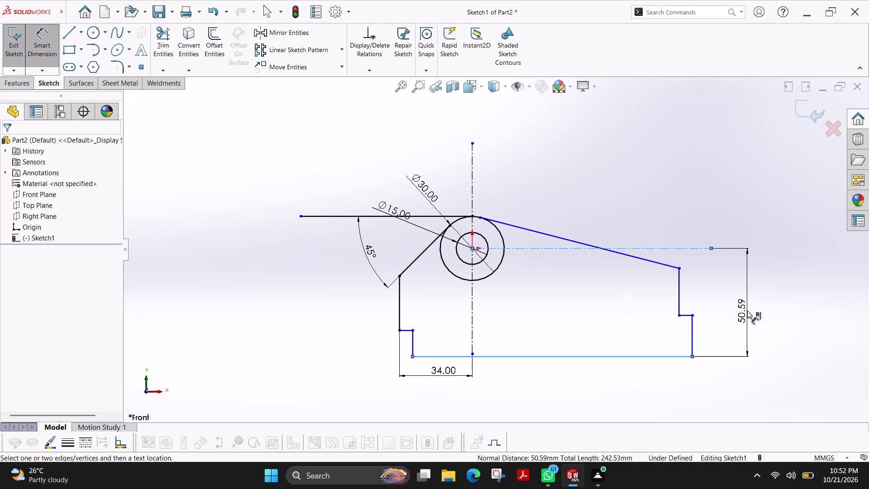
pyautogui.write('40')
pyautogui.press('Return')
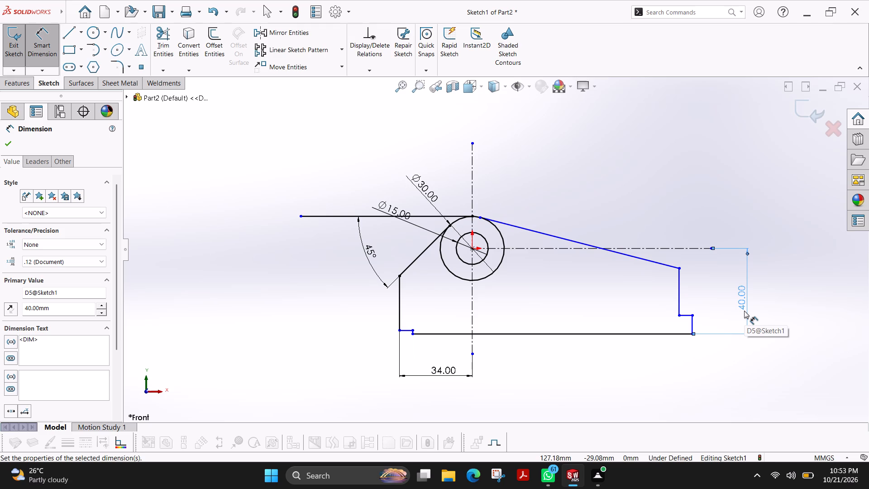
# Dimension the height of the left step above the profile's bottom line as 18 mm.
pyautogui.scroll(-10, 446, 326)
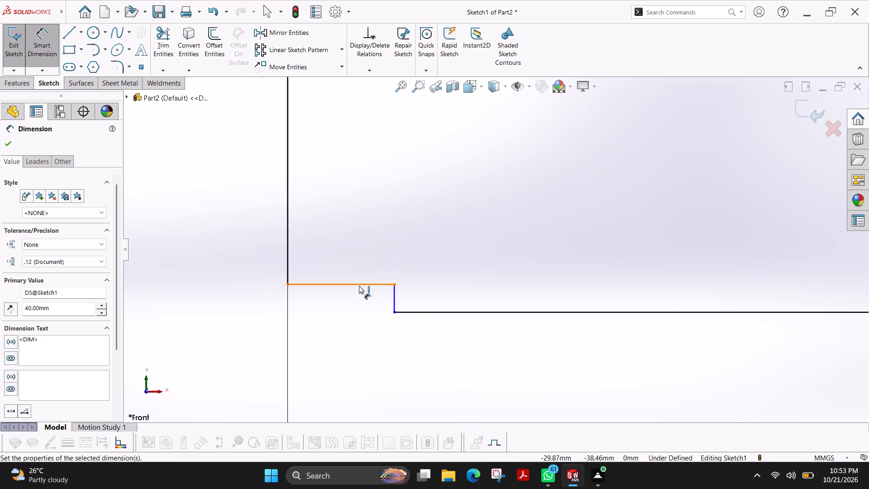
pyautogui.click(359, 286)
pyautogui.click(458, 312)
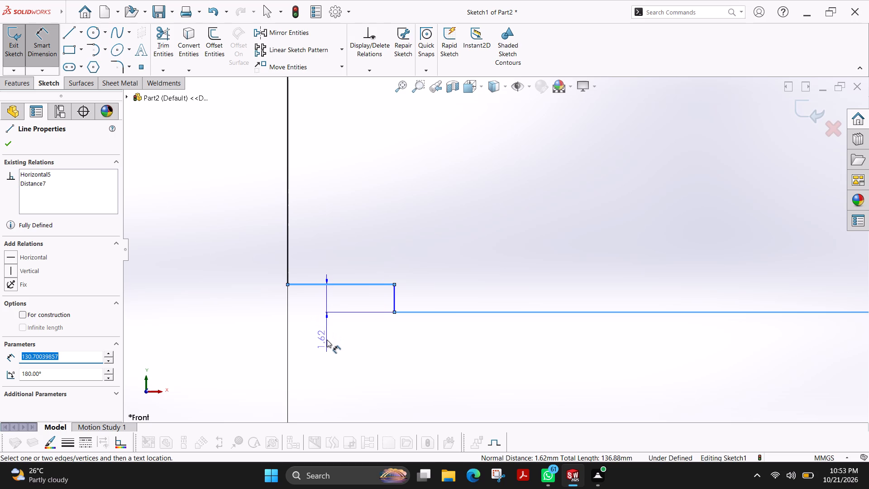
pyautogui.click(327, 340)
pyautogui.write('18')
pyautogui.press('Return')
# Move the 18 mm dimension text up beside the left step, between its extension lines.
pyautogui.scroll(4, 397, 302)
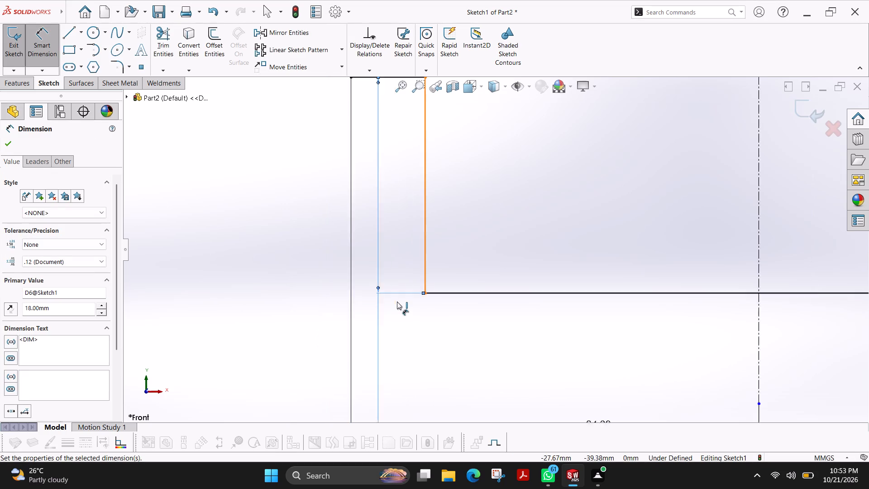
pyautogui.scroll(2, 463, 374)
pyautogui.moveTo(433, 376); pyautogui.dragTo(434, 339)
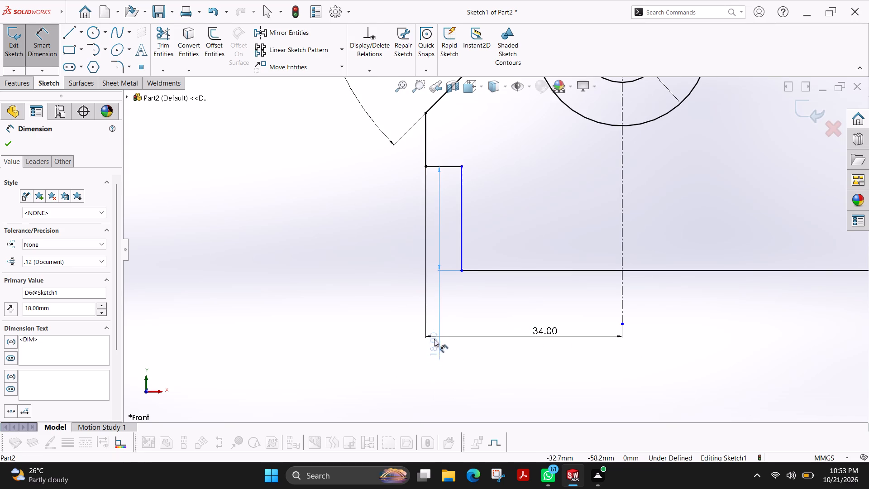
pyautogui.moveTo(434, 339); pyautogui.dragTo(434, 238)
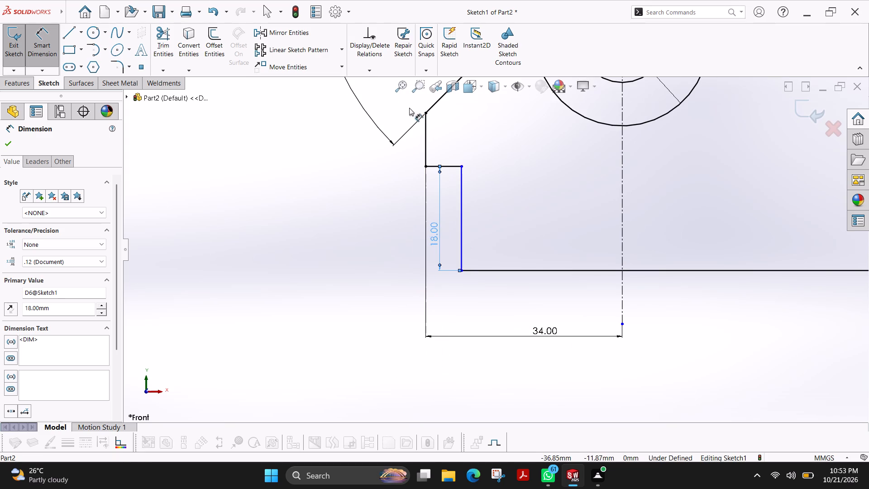
# Dimension the short horizontal edge of the left step as 6 mm.
pyautogui.click(446, 166)
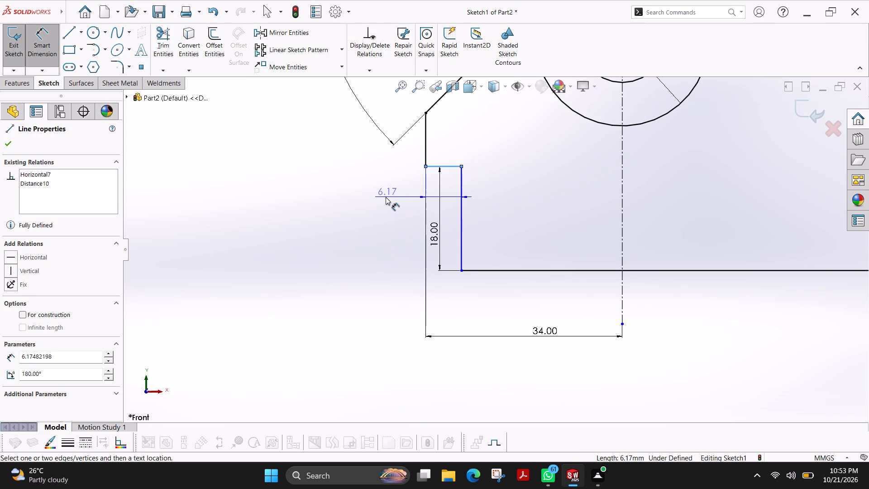
pyautogui.click(377, 201)
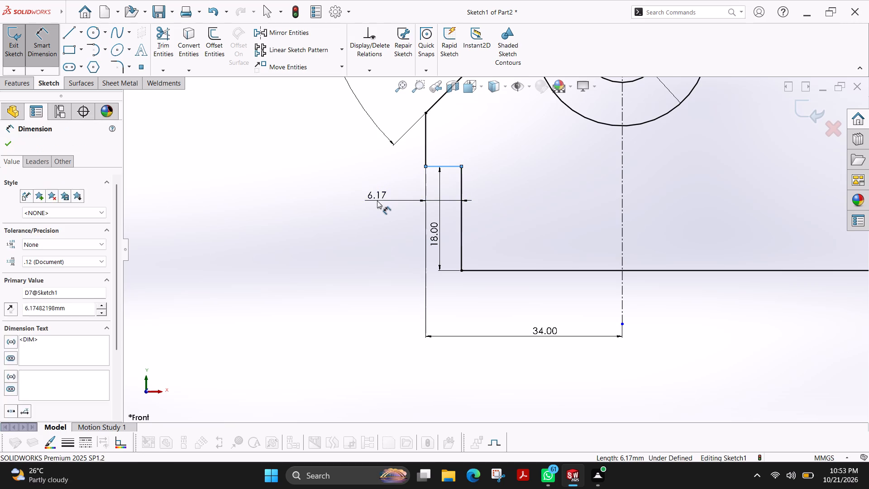
pyautogui.press('6')
pyautogui.press('Return')
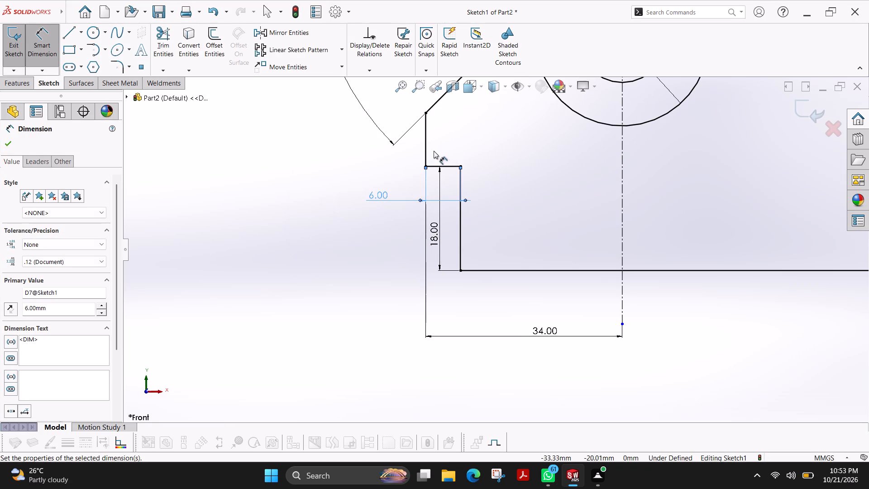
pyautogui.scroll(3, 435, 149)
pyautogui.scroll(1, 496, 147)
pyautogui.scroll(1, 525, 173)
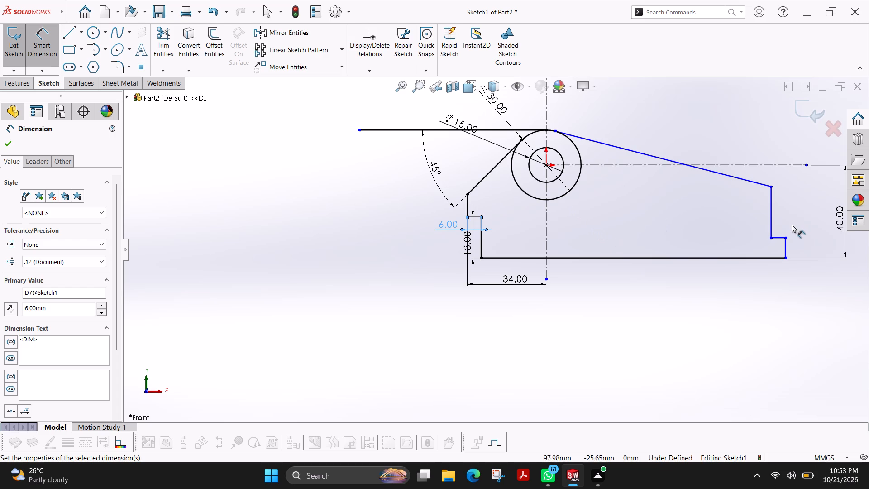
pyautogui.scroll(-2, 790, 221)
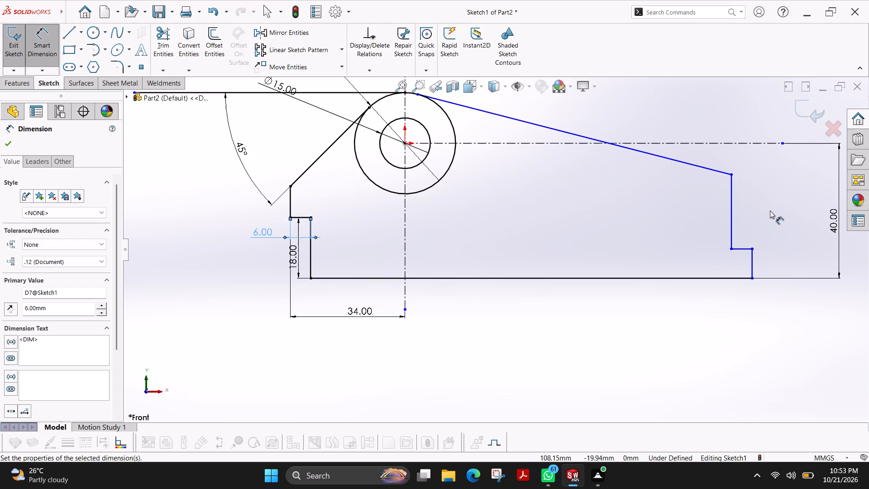
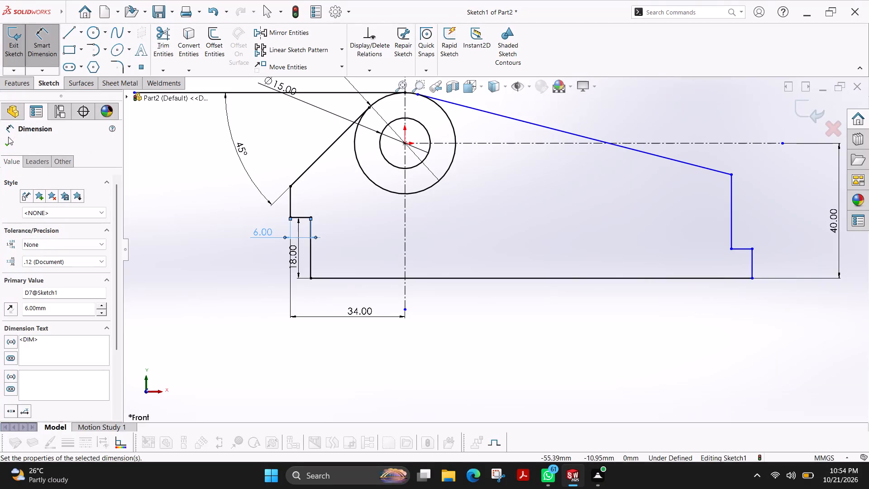
# Reshape the profile's right step into an inward notch like the left one, with its inner corner at about X 89.5, Y -22.5 mm.
pyautogui.click(9, 139)
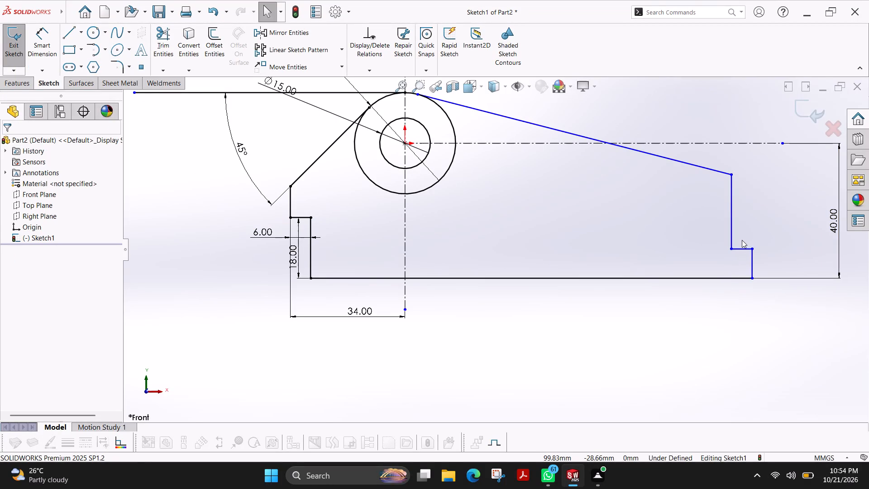
pyautogui.moveTo(730, 249); pyautogui.dragTo(729, 244)
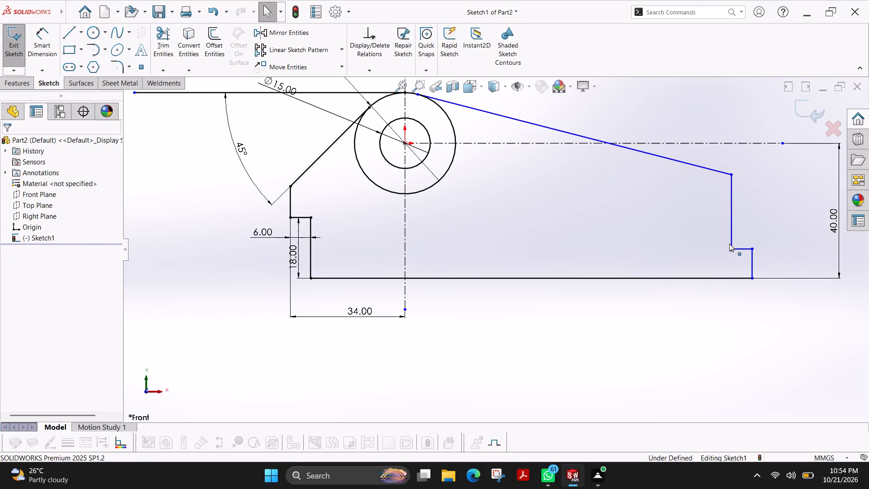
pyautogui.moveTo(729, 244); pyautogui.dragTo(732, 197)
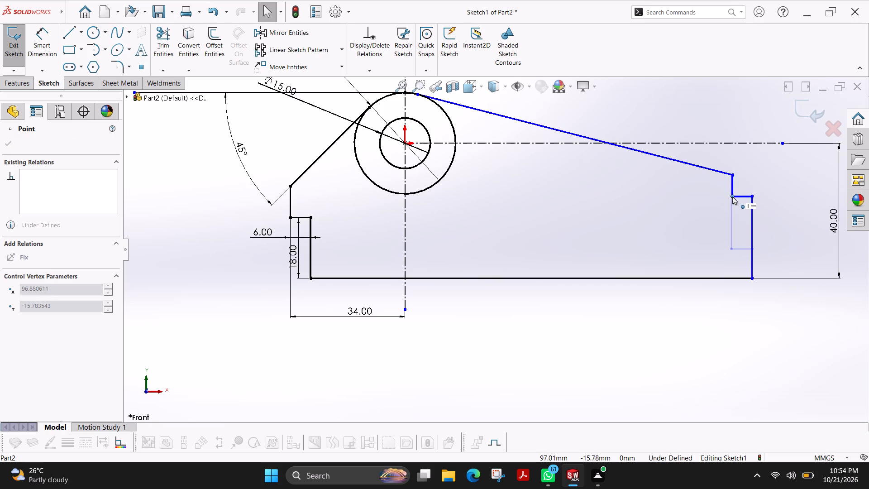
pyautogui.moveTo(732, 197); pyautogui.dragTo(731, 197)
pyautogui.moveTo(752, 197); pyautogui.dragTo(711, 200)
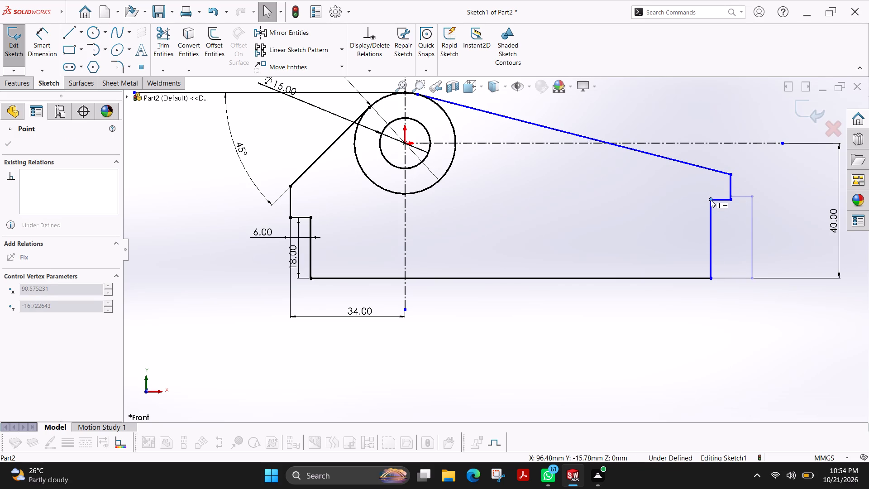
pyautogui.moveTo(711, 200); pyautogui.dragTo(709, 196)
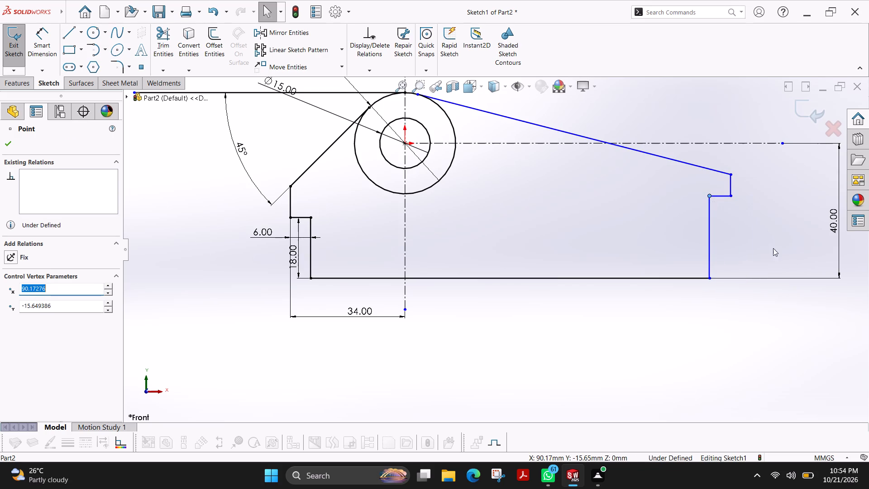
pyautogui.click(10, 140)
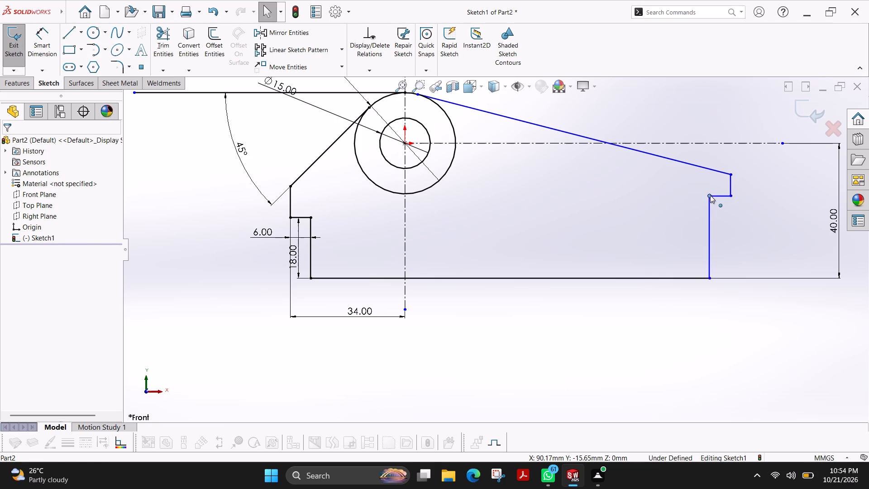
pyautogui.moveTo(709, 196); pyautogui.dragTo(707, 219)
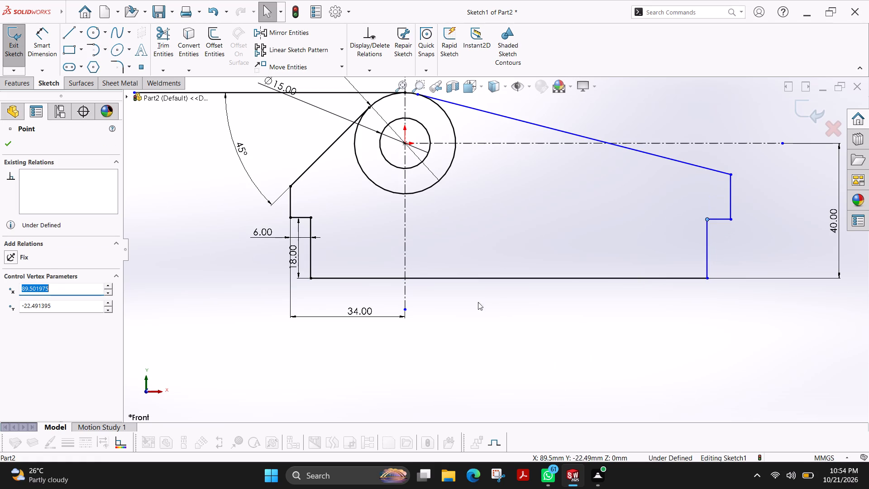
pyautogui.click(11, 144)
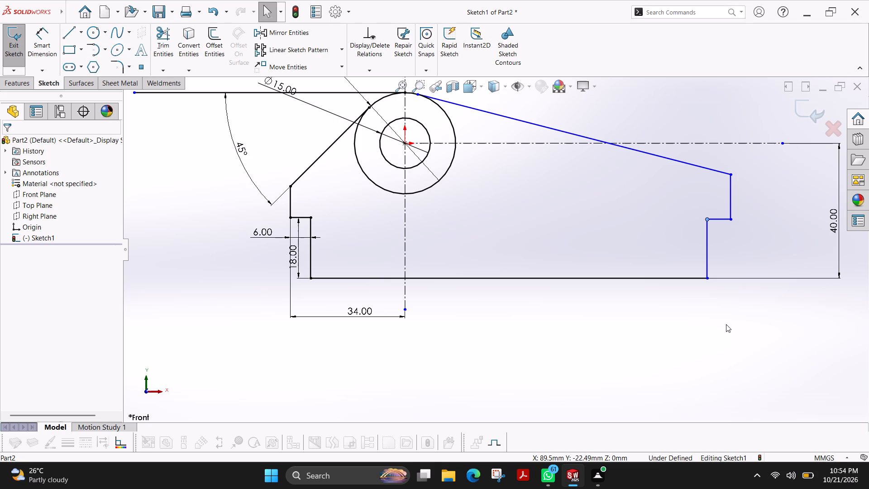
# Dimension the overall width between the profile's outer left and right vertical edges as 125 mm.
pyautogui.click(48, 49)
pyautogui.click(288, 201)
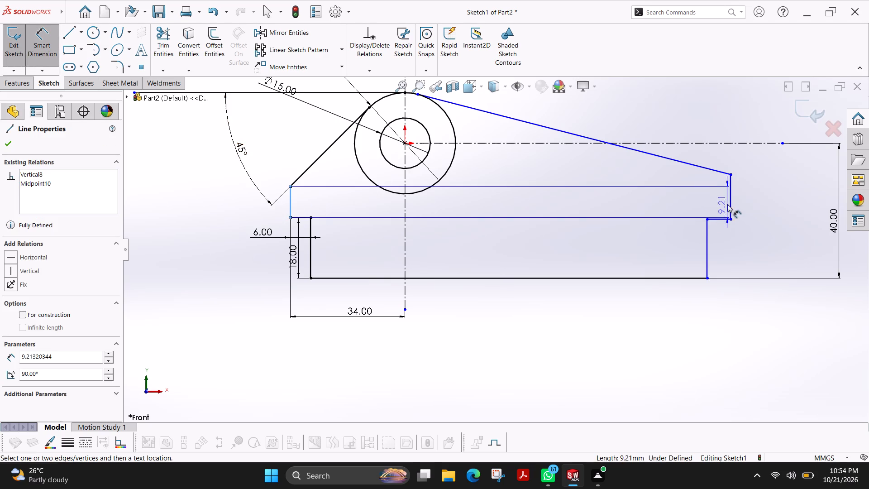
pyautogui.click(731, 201)
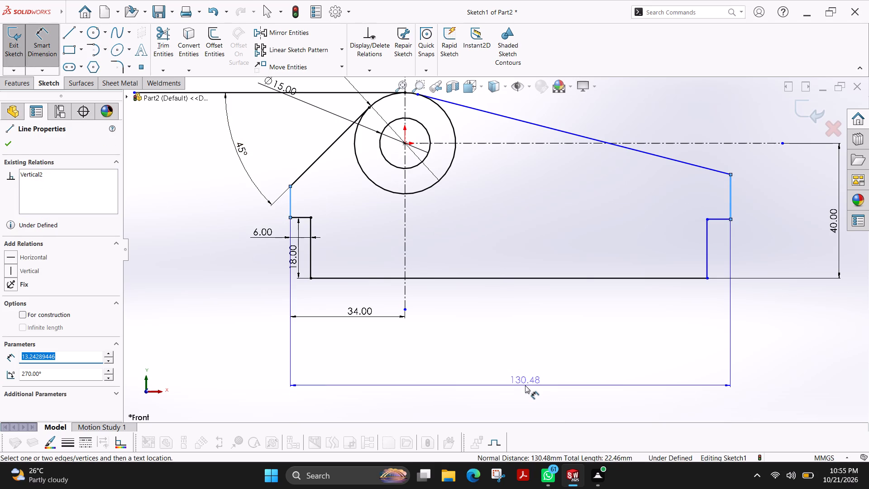
pyautogui.click(525, 385)
pyautogui.write('125')
pyautogui.press('Return')
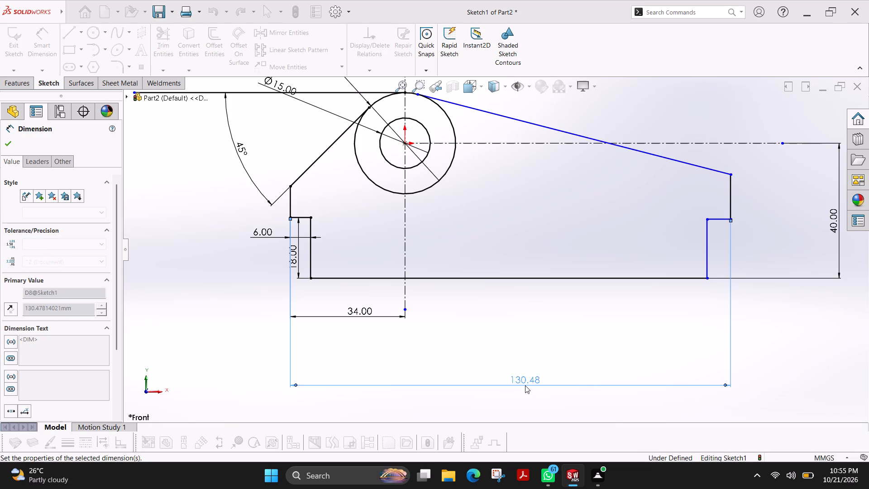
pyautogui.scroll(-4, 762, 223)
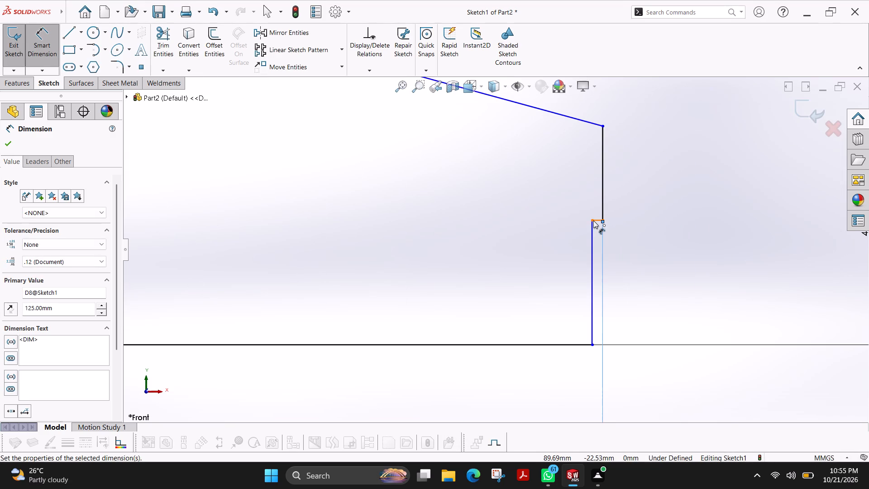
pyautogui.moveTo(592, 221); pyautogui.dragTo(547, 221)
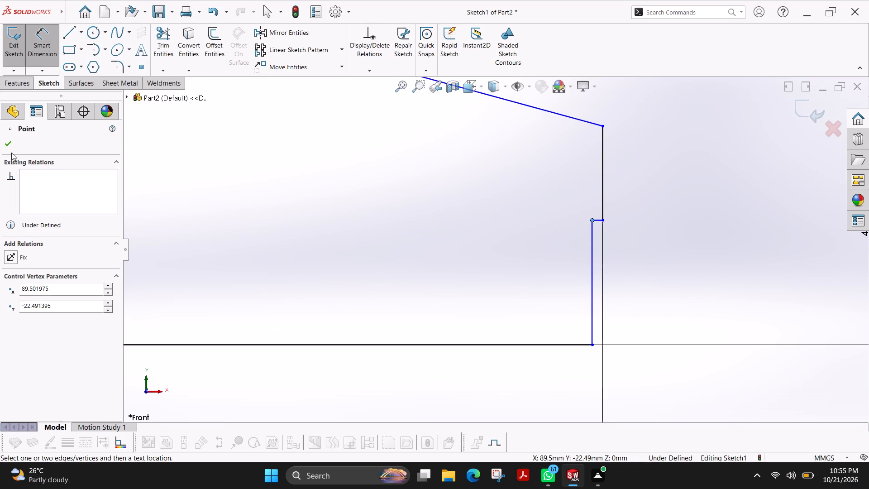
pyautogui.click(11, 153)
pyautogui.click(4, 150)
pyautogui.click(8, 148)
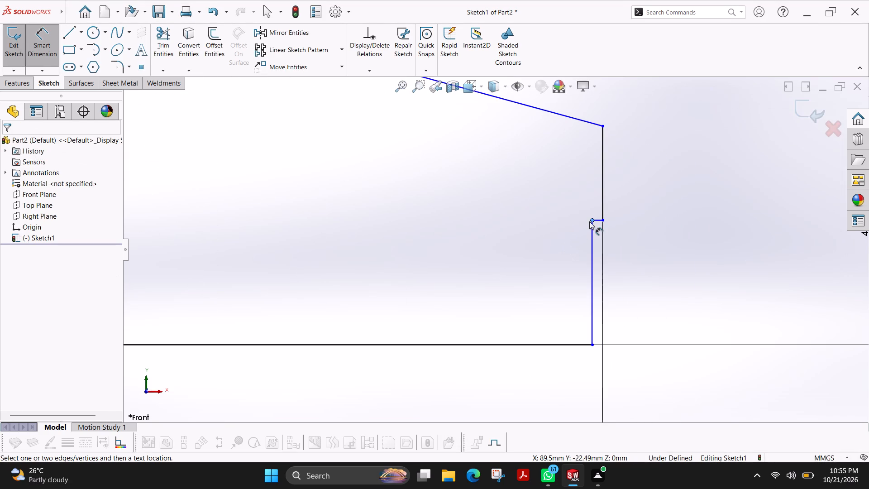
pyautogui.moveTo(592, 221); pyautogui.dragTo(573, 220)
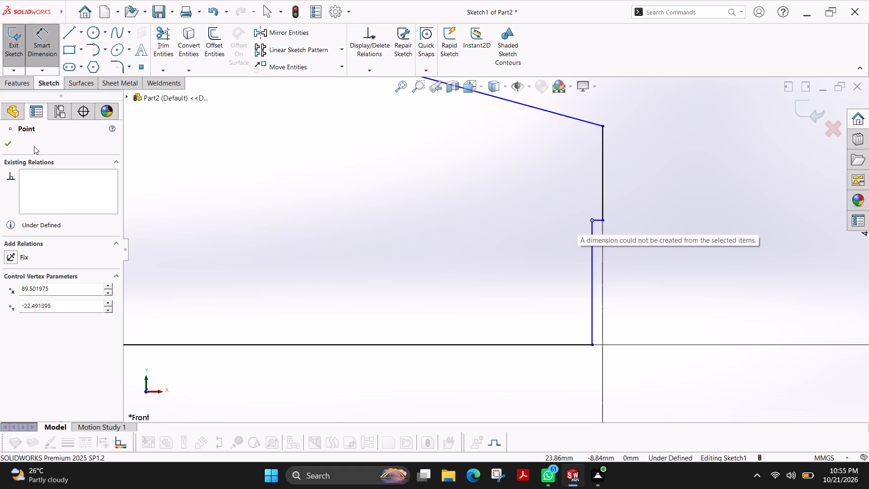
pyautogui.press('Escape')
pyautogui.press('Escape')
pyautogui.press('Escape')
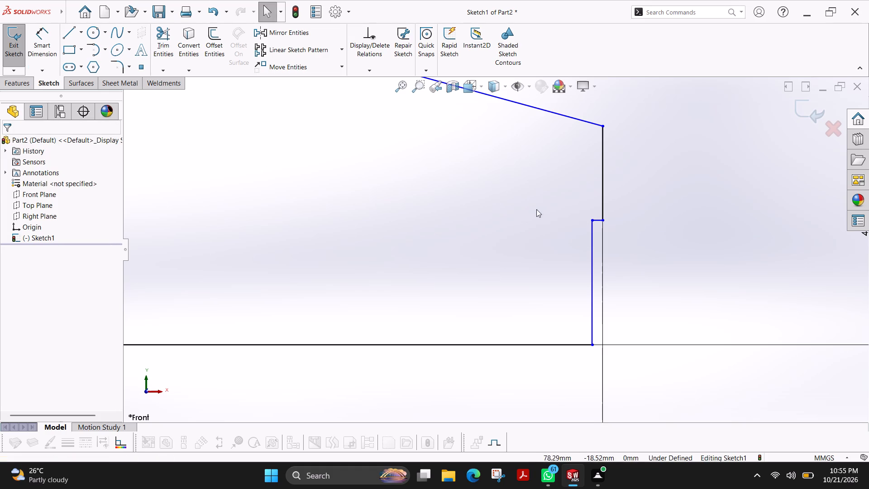
# Widen the right notch to about 6.8 mm by moving its inner corner further into the profile.
pyautogui.moveTo(591, 220); pyautogui.dragTo(554, 220)
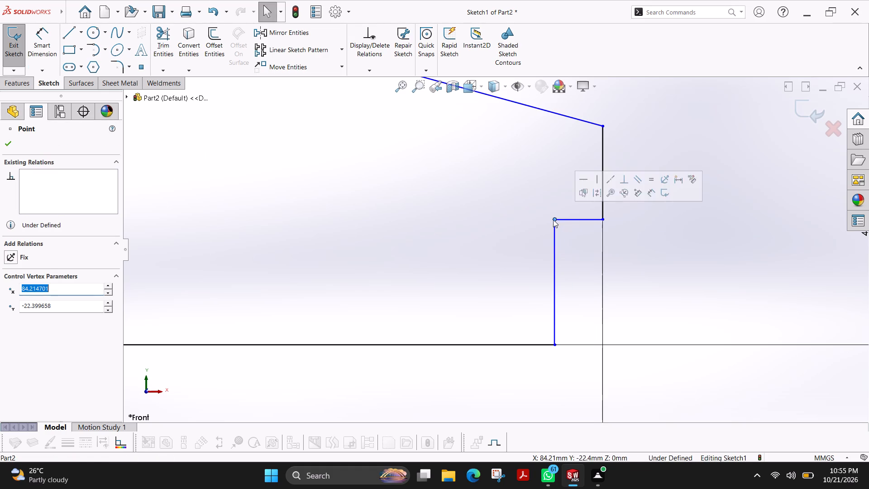
pyautogui.click(9, 148)
# Dimension the height of the right notch's horizontal edge above the profile's bottom line as 18 mm.
pyautogui.scroll(2, 248, 225)
pyautogui.scroll(1, 349, 203)
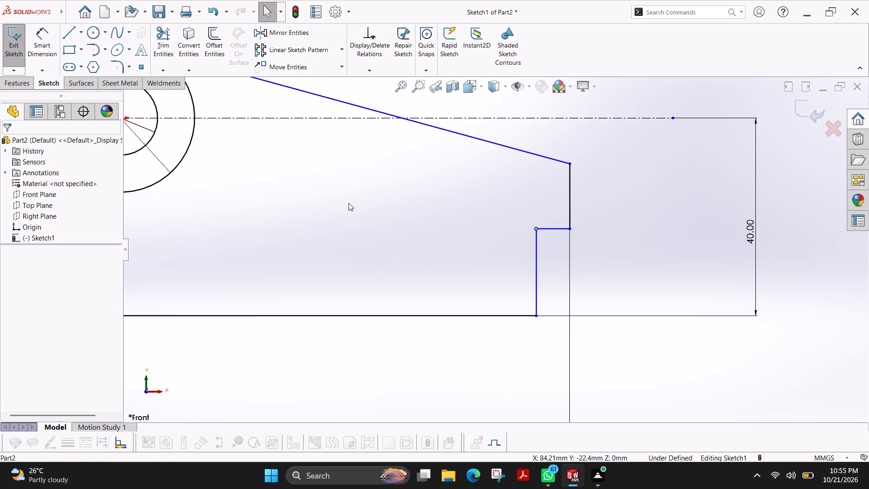
pyautogui.scroll(2, 349, 203)
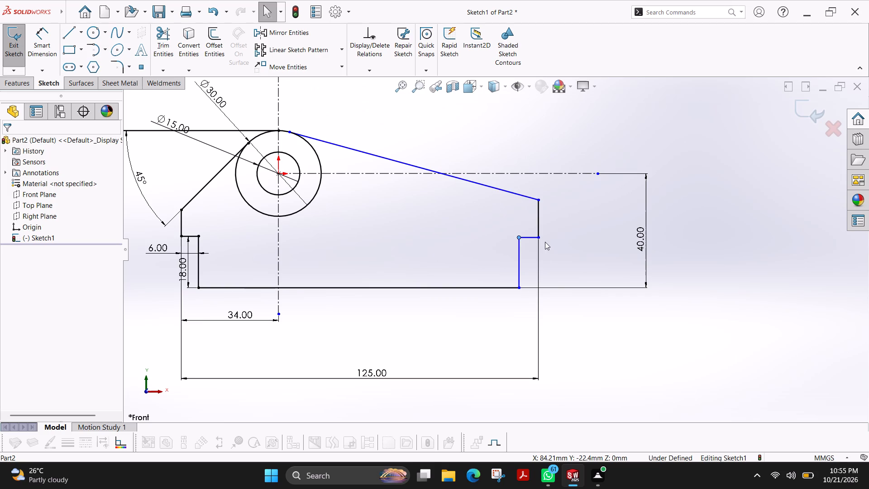
pyautogui.scroll(-1, 549, 239)
pyautogui.scroll(1, 549, 239)
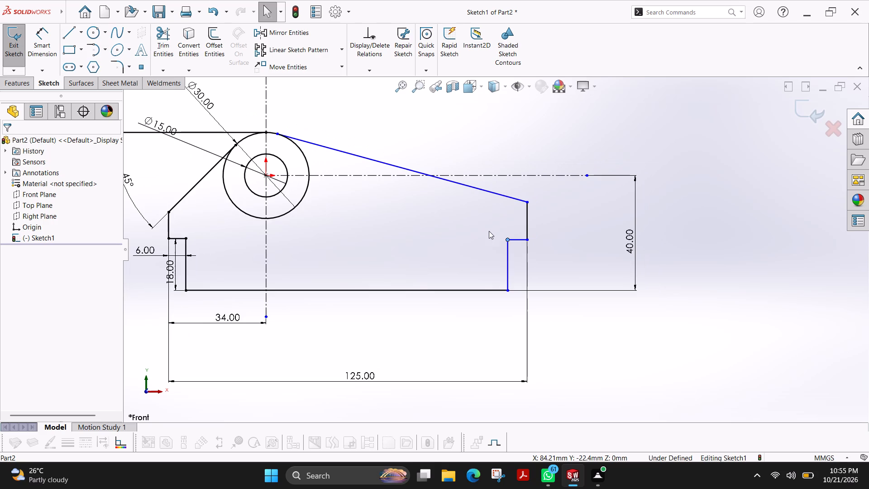
pyautogui.click(45, 43)
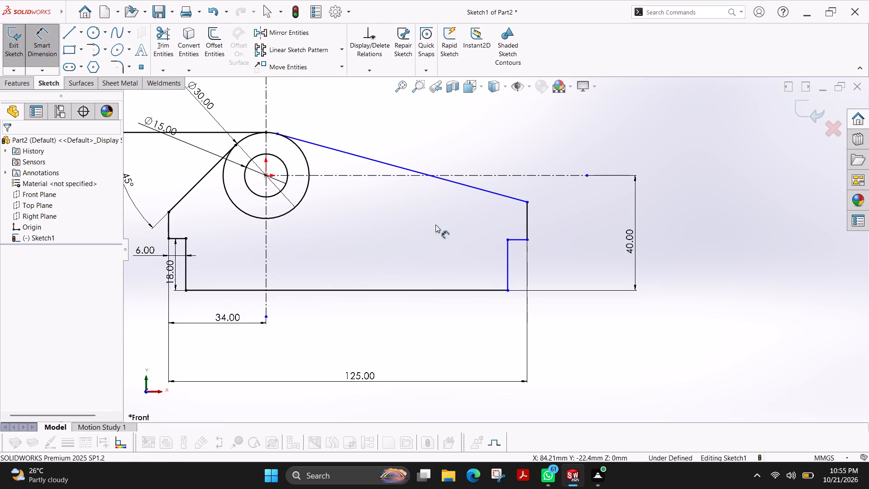
pyautogui.click(518, 241)
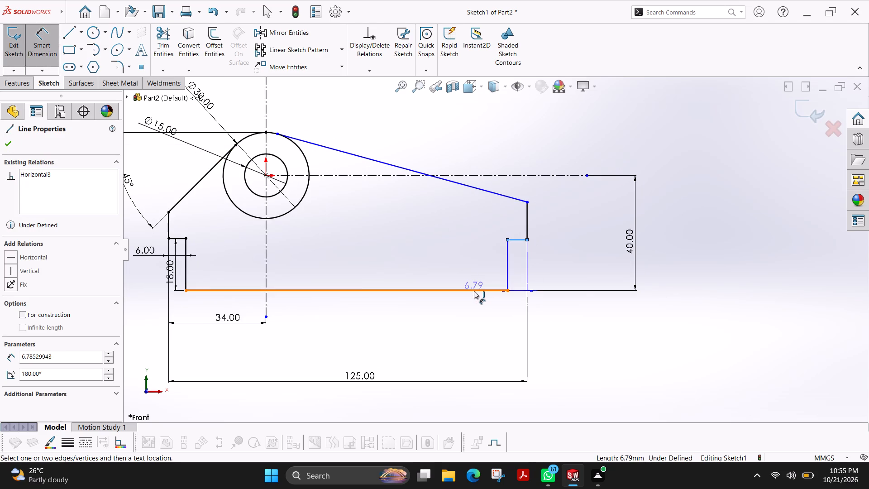
pyautogui.click(474, 291)
pyautogui.click(583, 271)
pyautogui.write('18')
pyautogui.press('Return')
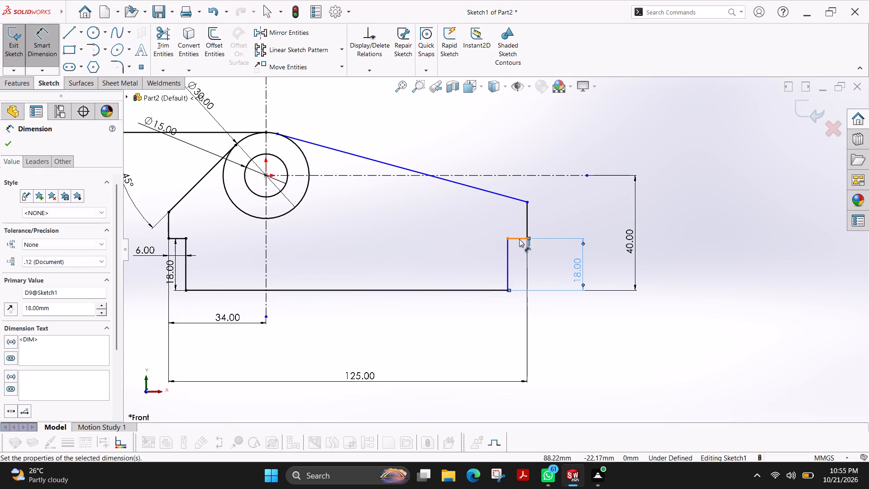
# Dimension the short horizontal edge of the right notch as 6 mm.
pyautogui.click(519, 239)
pyautogui.click(545, 264)
pyautogui.press('6')
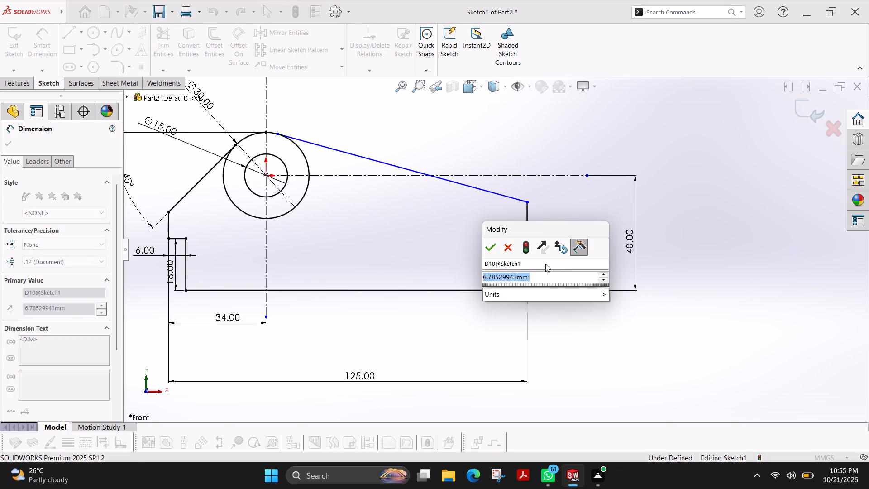
pyautogui.press('Return')
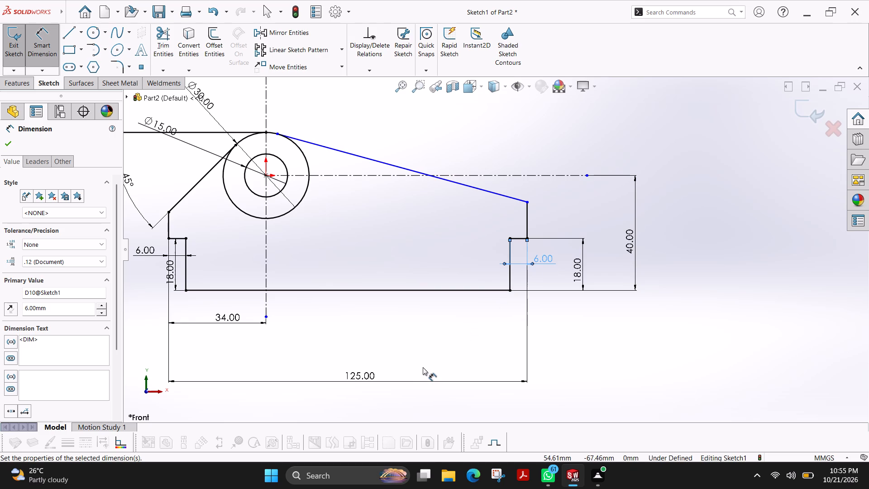
pyautogui.click(6, 145)
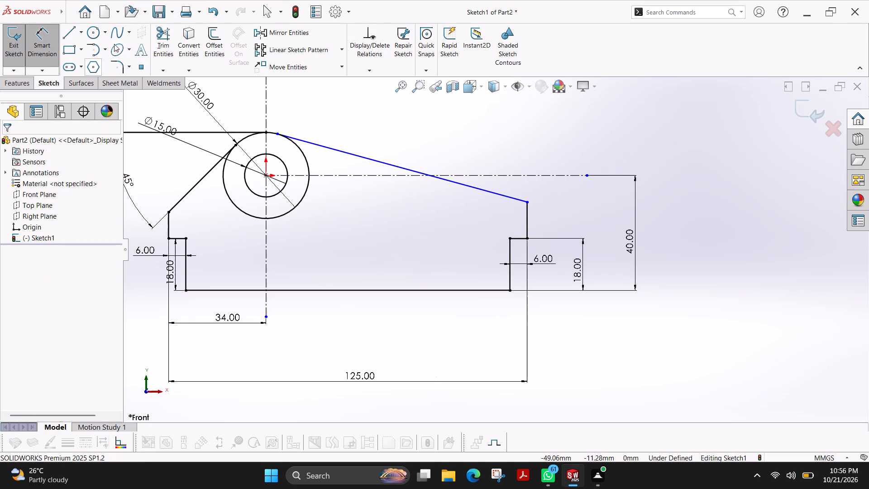
# Add 5 mm sketch fillets where the left and right sloped tangent lines meet the outer vertical edges.
pyautogui.click(124, 67)
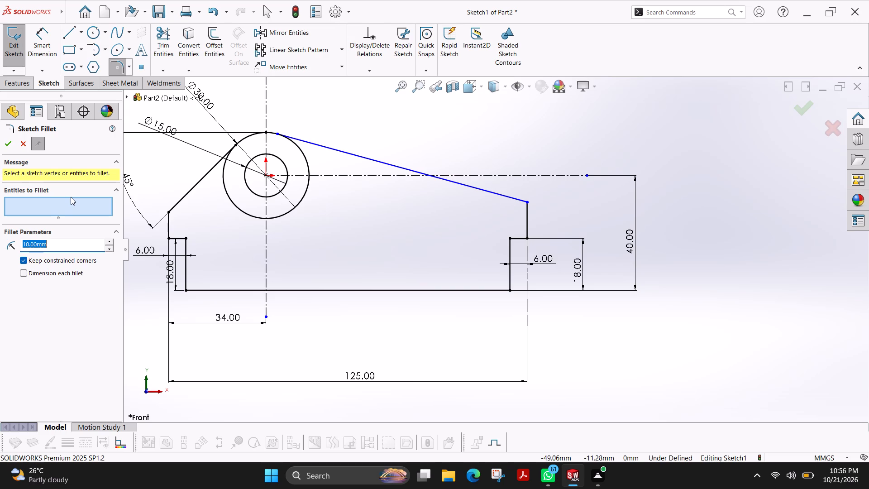
pyautogui.press('5')
pyautogui.press('Return')
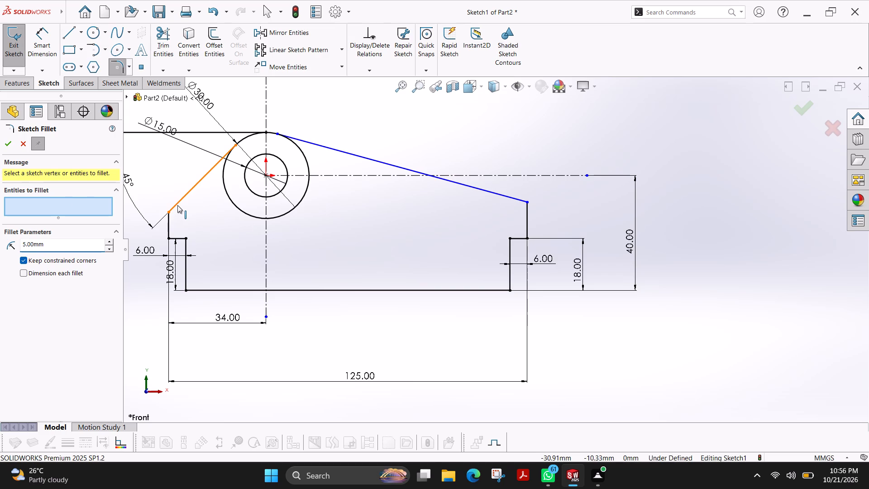
pyautogui.click(177, 205)
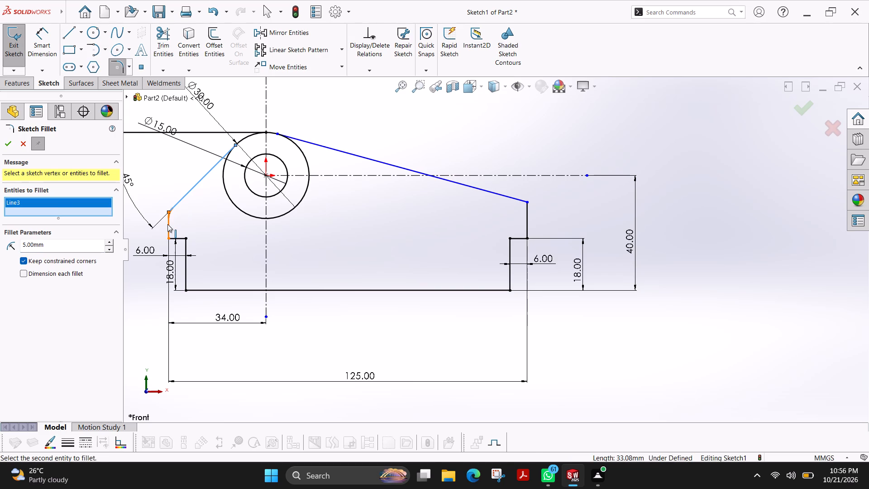
pyautogui.click(167, 224)
pyautogui.click(455, 250)
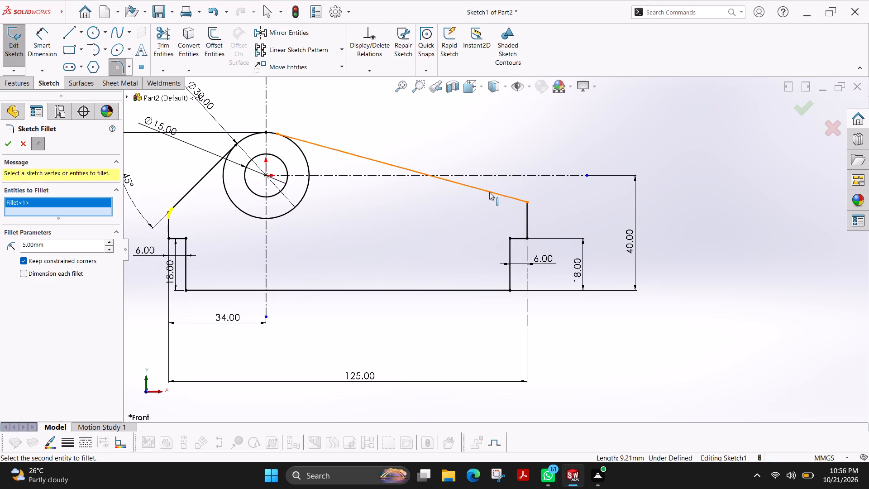
pyautogui.click(501, 194)
pyautogui.click(527, 219)
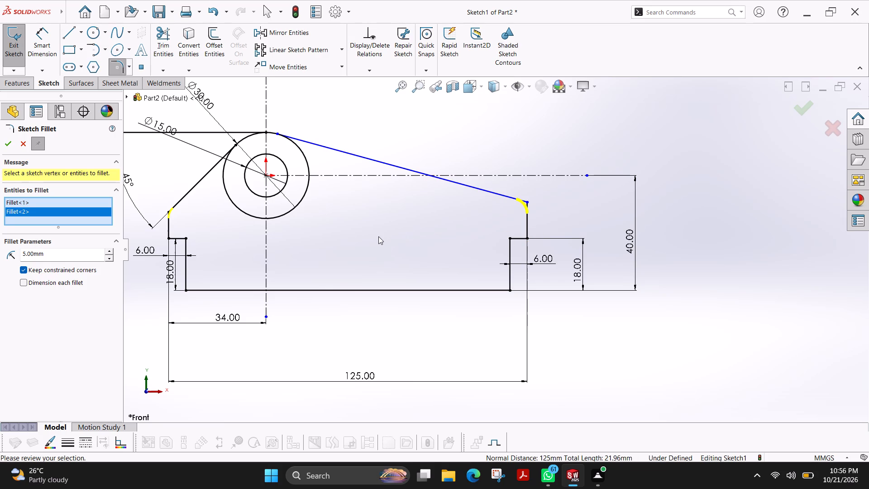
pyautogui.click(11, 142)
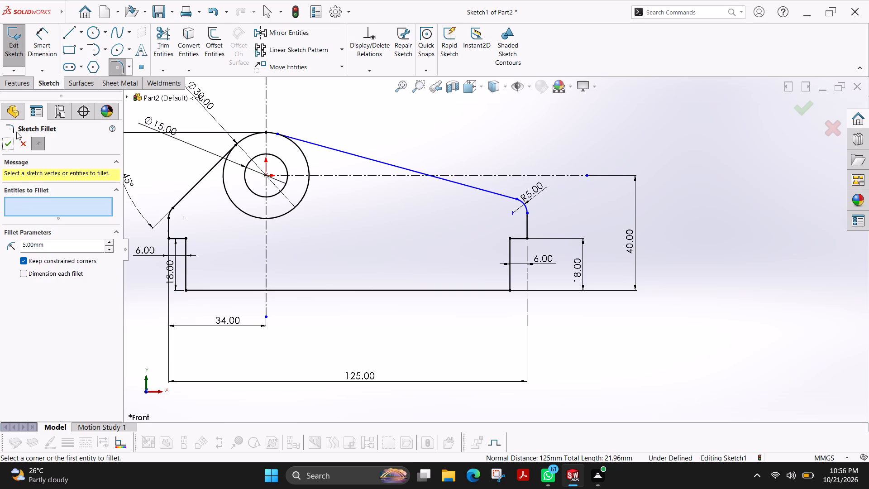
pyautogui.click(10, 142)
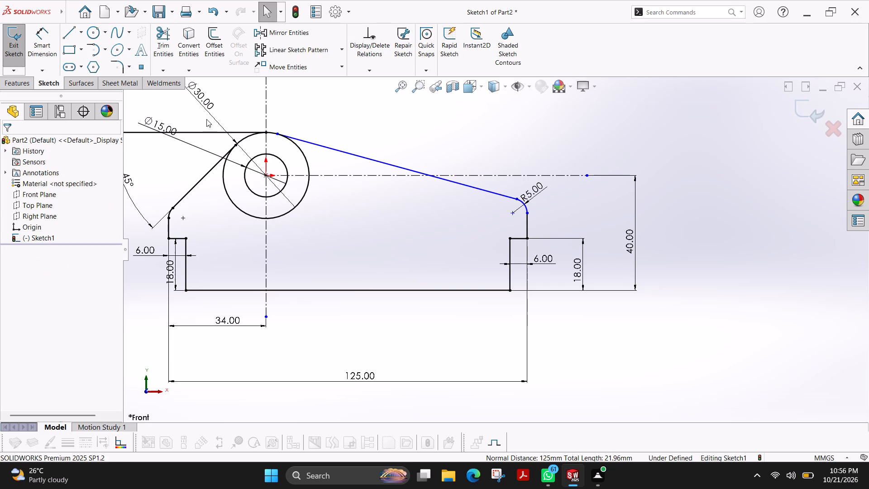
# Trim the 30 mm circle to leave only the top arc between the two sloped tangent lines.
pyautogui.click(161, 45)
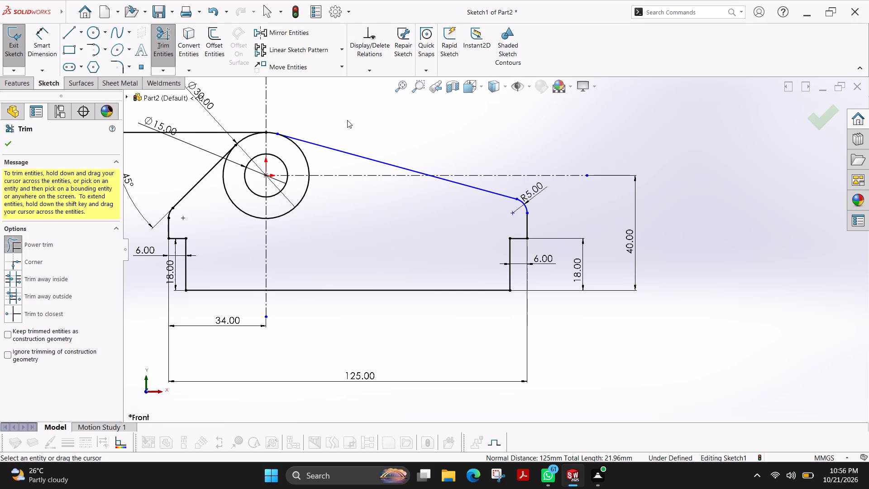
pyautogui.moveTo(228, 213); pyautogui.dragTo(239, 195)
pyautogui.moveTo(322, 207); pyautogui.dragTo(297, 194)
pyautogui.moveTo(318, 159); pyautogui.dragTo(312, 159)
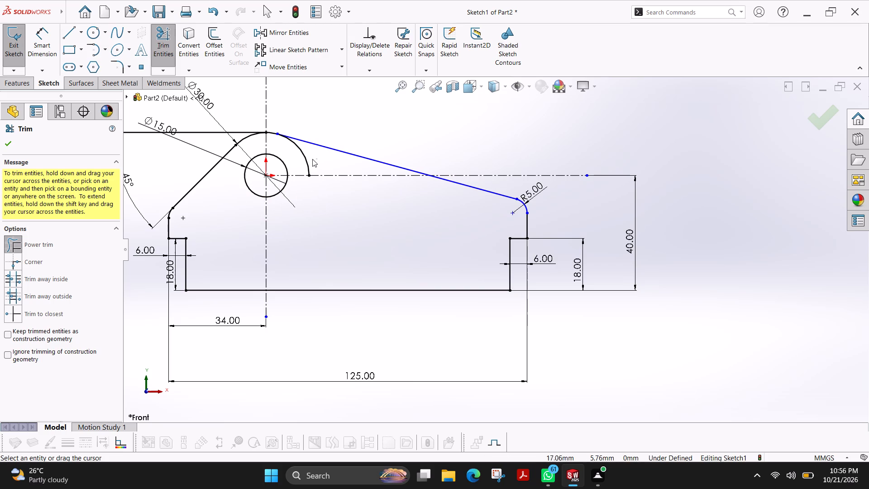
pyautogui.moveTo(312, 159); pyautogui.dragTo(300, 159)
pyautogui.click(1, 145)
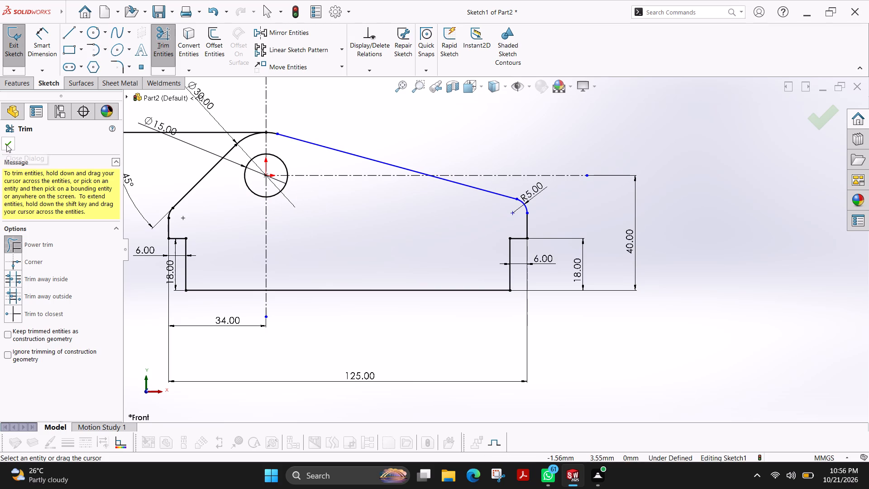
pyautogui.click(6, 144)
# Extrude the closed profile region around the 15 mm hole as a boss, Mid Plane, 43 mm deep.
pyautogui.click(25, 84)
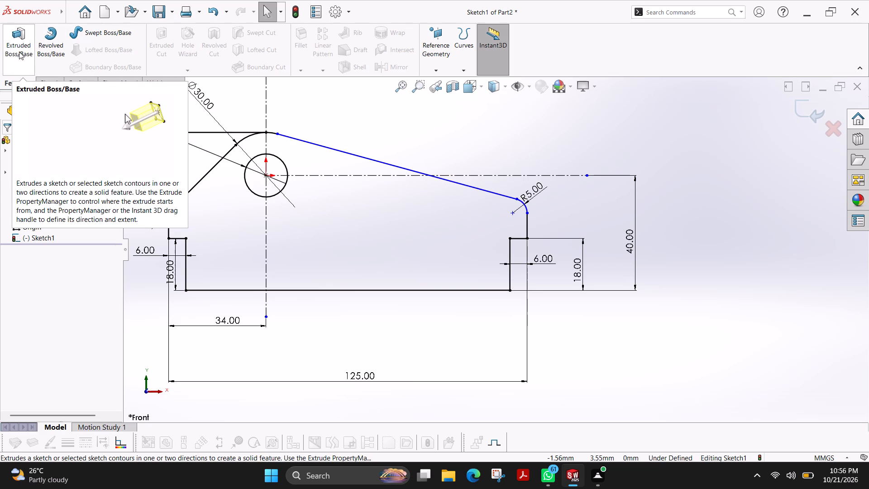
pyautogui.click(19, 52)
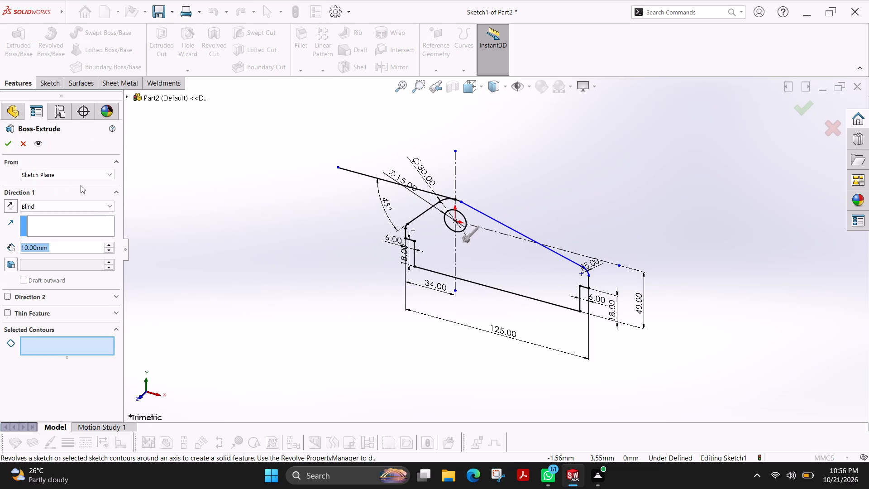
pyautogui.click(497, 269)
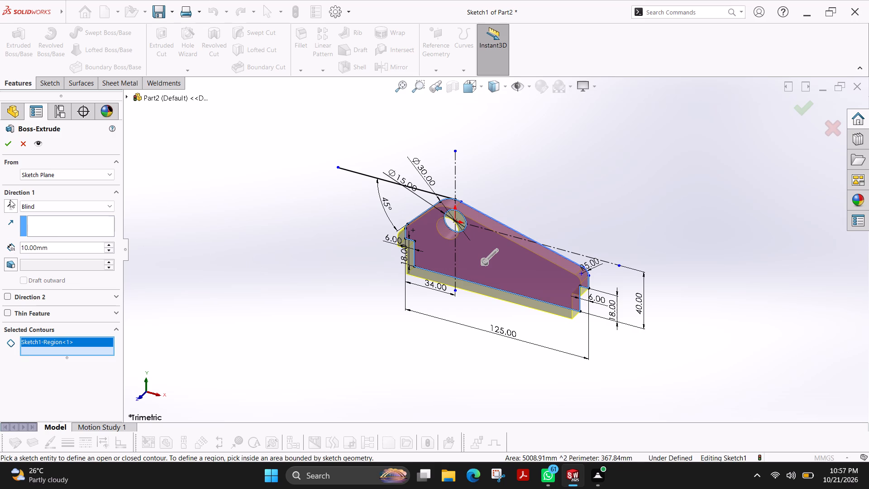
pyautogui.click(87, 173)
pyautogui.click(57, 175)
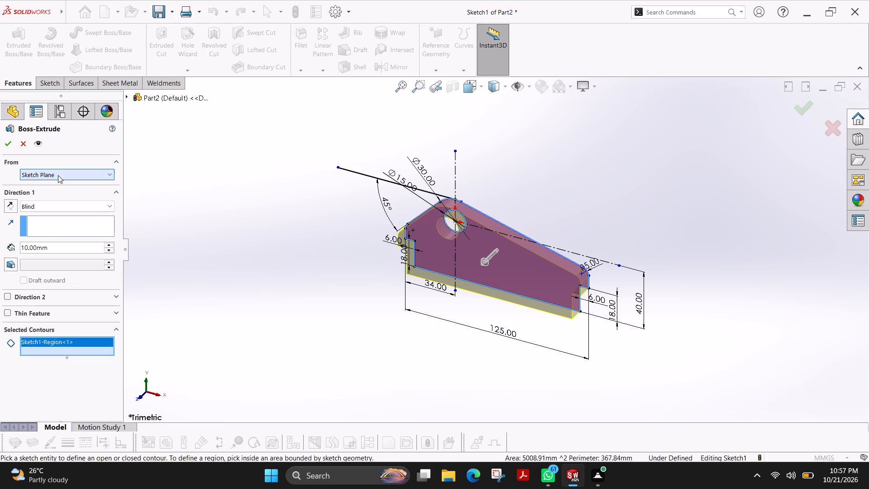
pyautogui.click(72, 207)
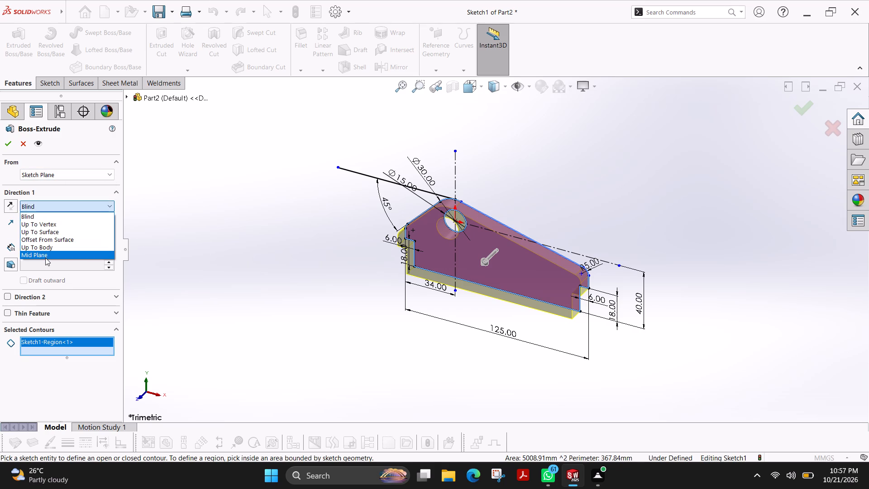
pyautogui.click(45, 258)
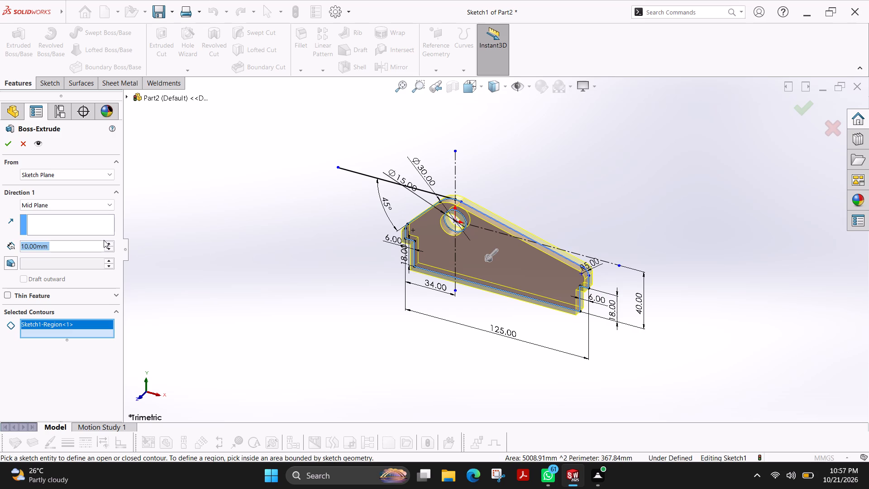
pyautogui.press('4')
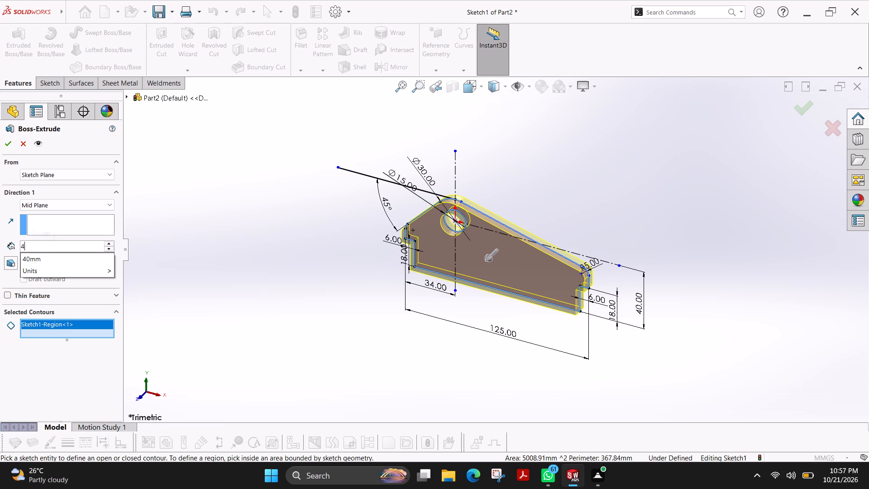
pyautogui.press('3')
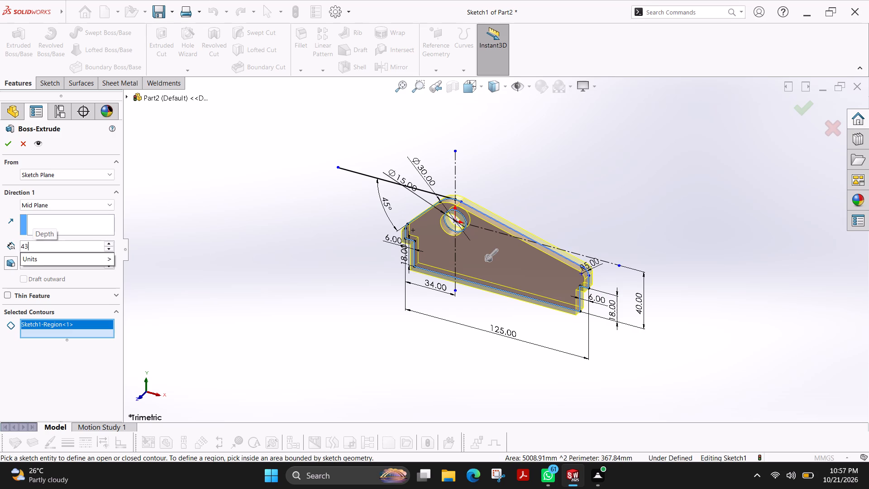
pyautogui.press('Return')
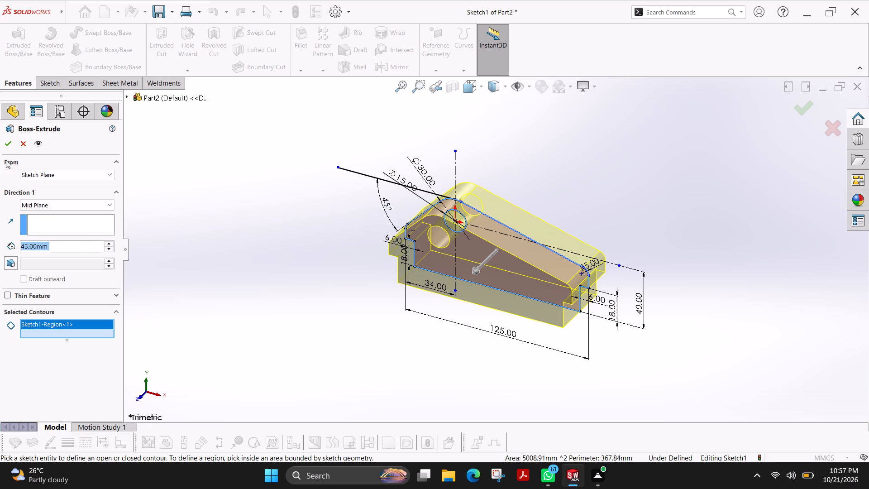
pyautogui.click(10, 142)
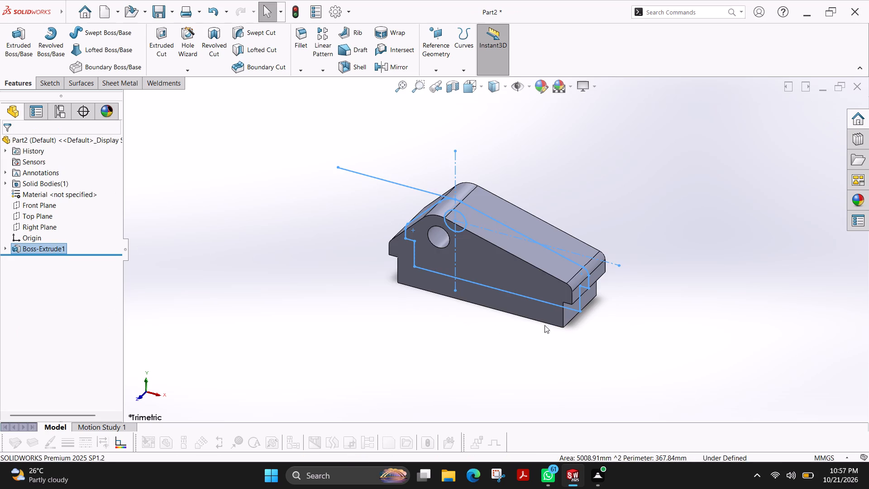
pyautogui.press('Escape')
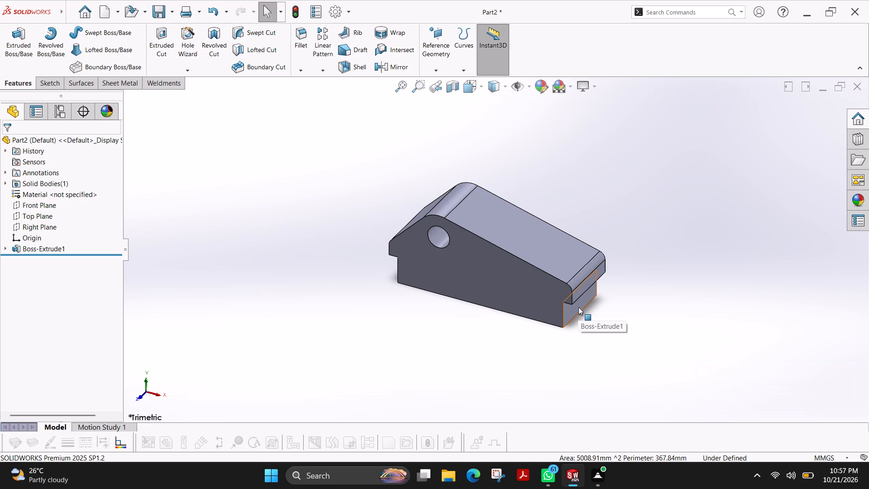
# Start a new sketch on the lower vertical end face below the notch at the body's low end.
pyautogui.click(578, 307)
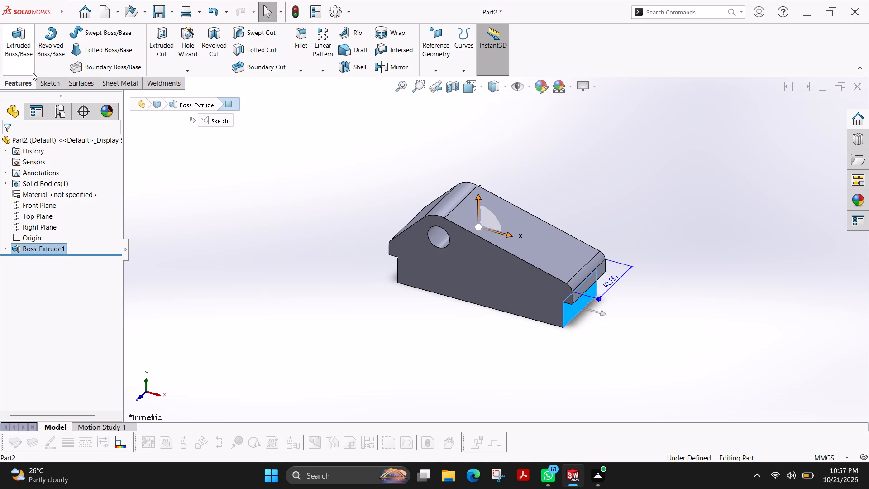
pyautogui.click(52, 88)
pyautogui.click(16, 49)
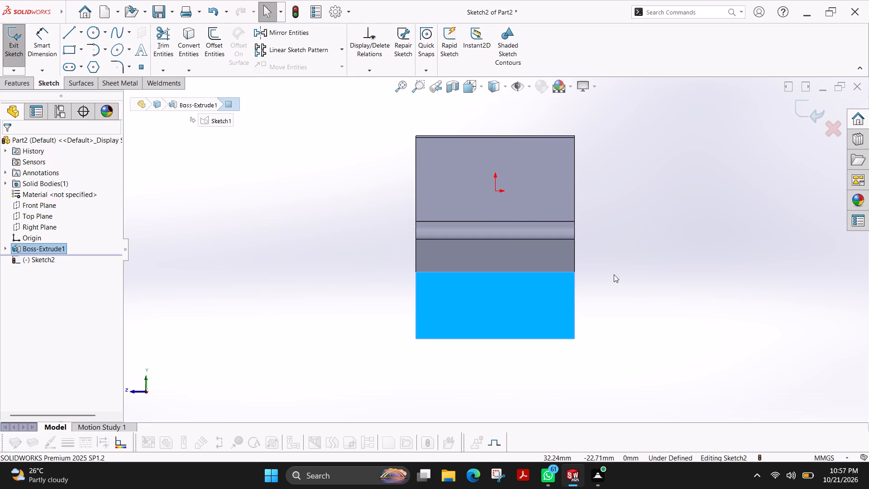
pyautogui.press('Escape')
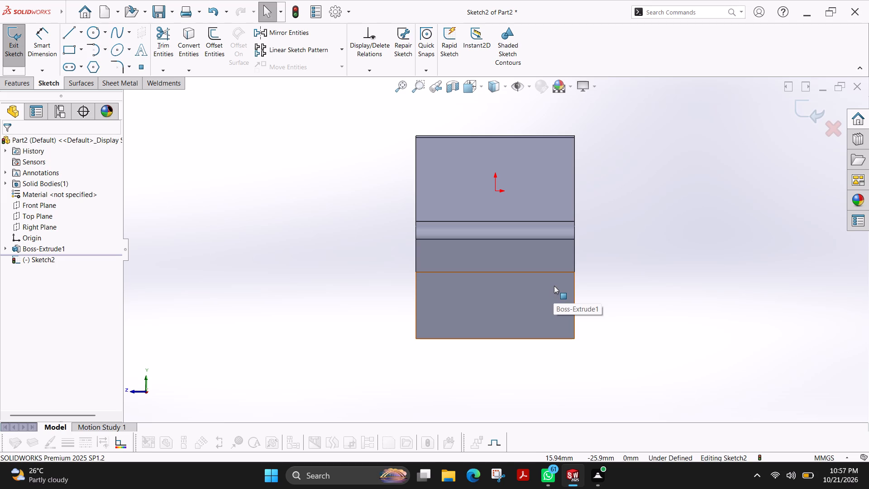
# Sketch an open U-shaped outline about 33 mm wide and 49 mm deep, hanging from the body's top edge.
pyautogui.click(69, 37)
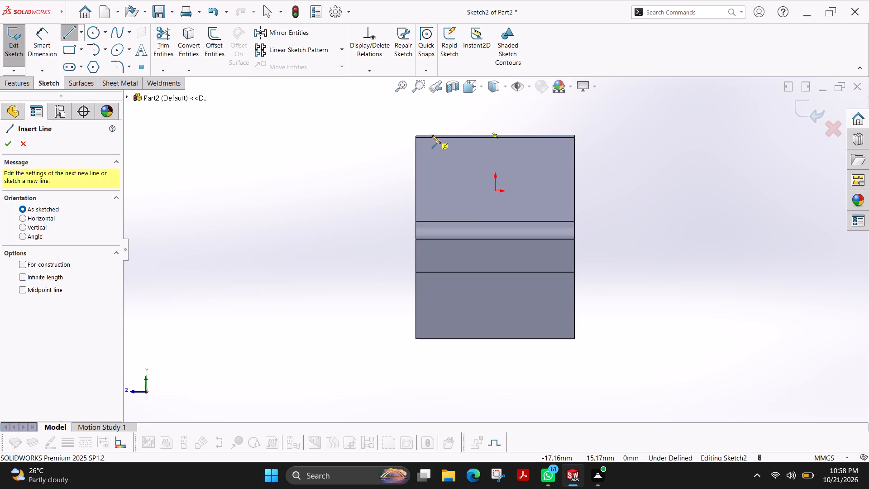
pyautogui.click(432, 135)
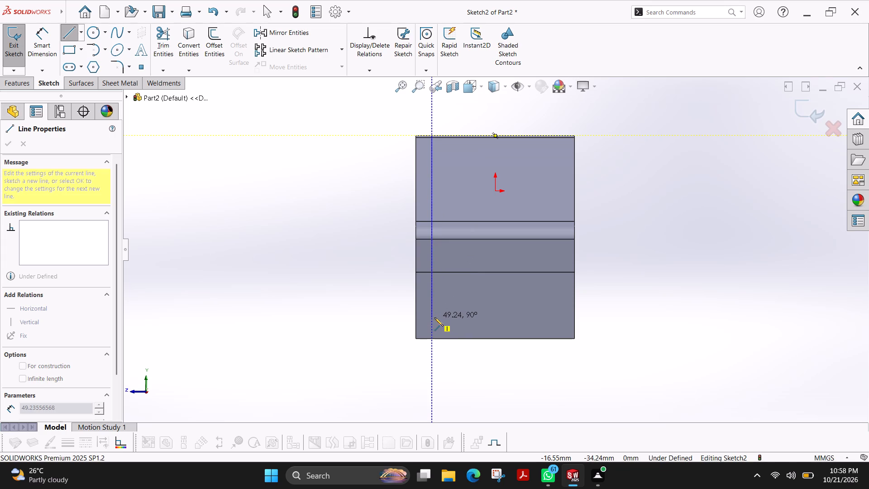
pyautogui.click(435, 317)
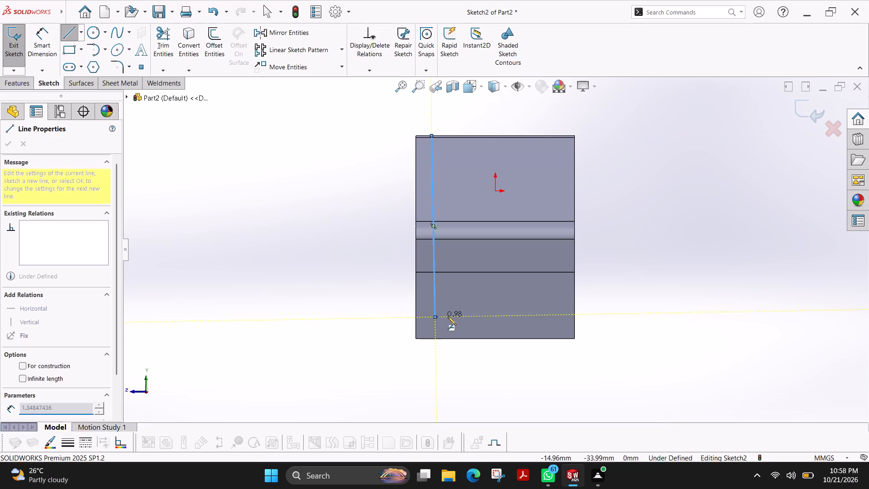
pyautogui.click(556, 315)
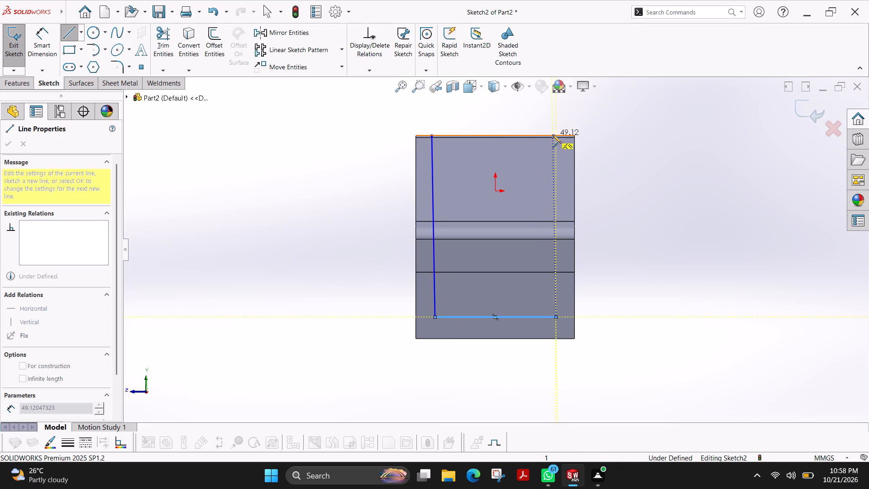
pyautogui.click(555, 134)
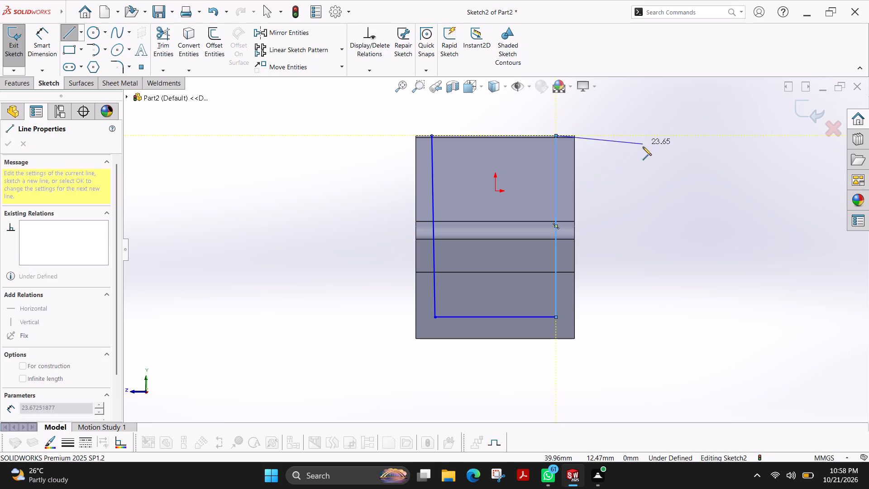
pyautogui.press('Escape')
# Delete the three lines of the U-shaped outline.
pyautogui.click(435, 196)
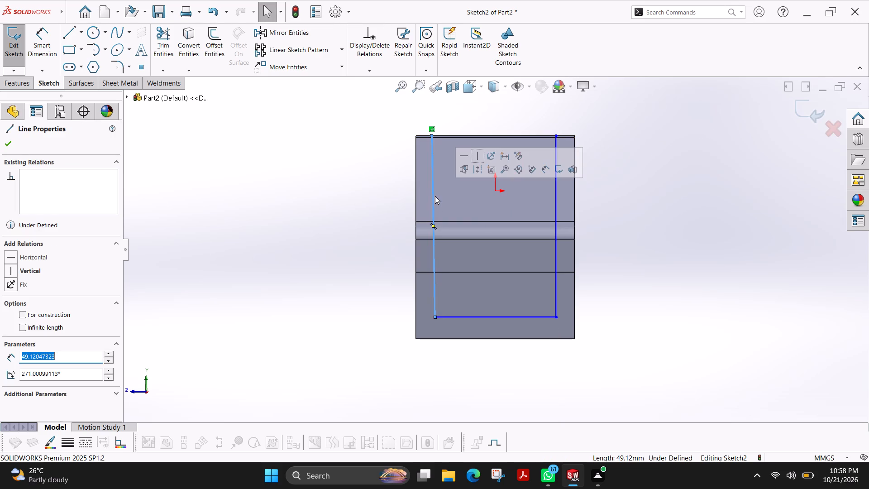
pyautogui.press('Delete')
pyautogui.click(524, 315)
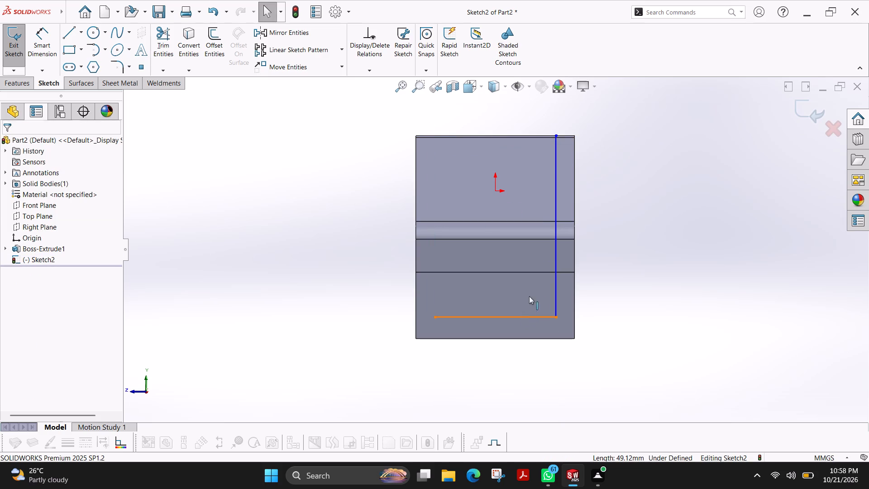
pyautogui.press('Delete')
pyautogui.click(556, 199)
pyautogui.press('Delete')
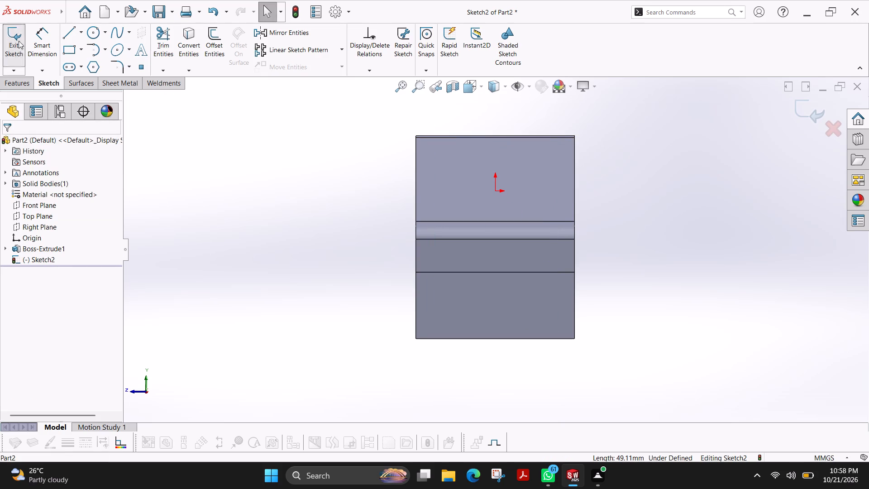
# Sketch a closed rectangular outline with lines, about 32.5 mm wide and 47.4 mm deep, starting on the body's top edge.
pyautogui.click(64, 38)
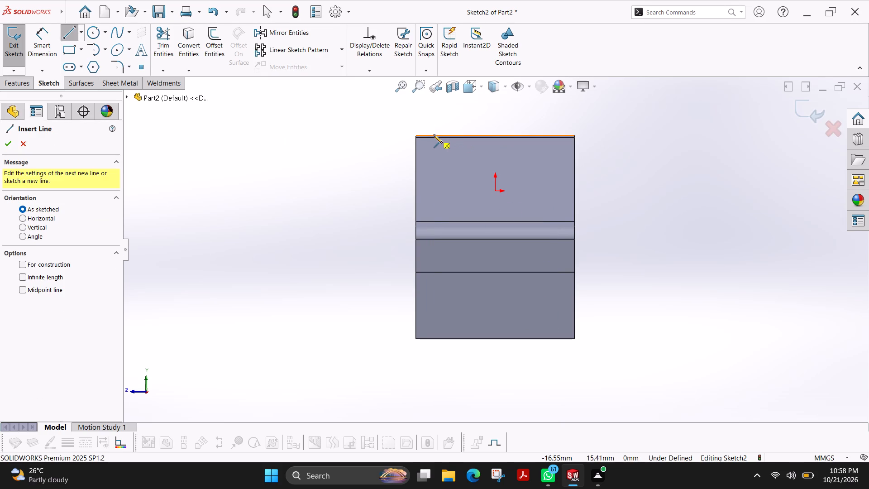
pyautogui.click(434, 134)
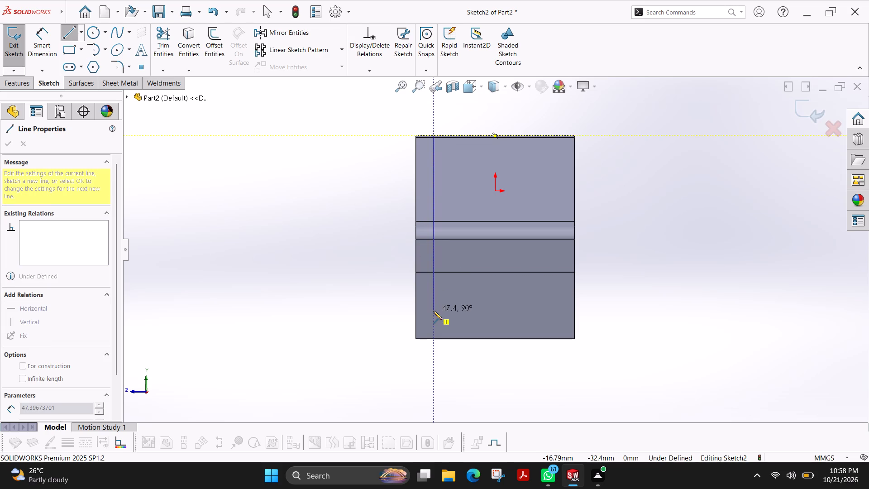
pyautogui.click(433, 311)
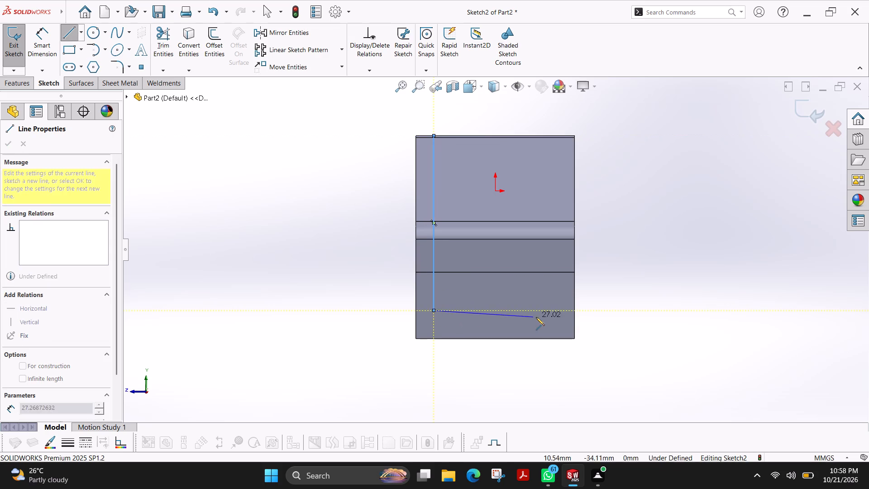
pyautogui.click(554, 312)
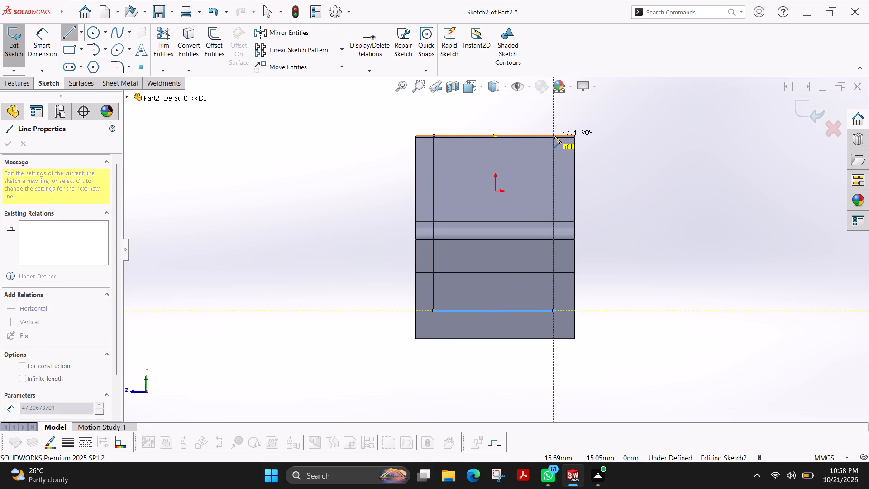
pyautogui.click(553, 135)
pyautogui.press('Escape')
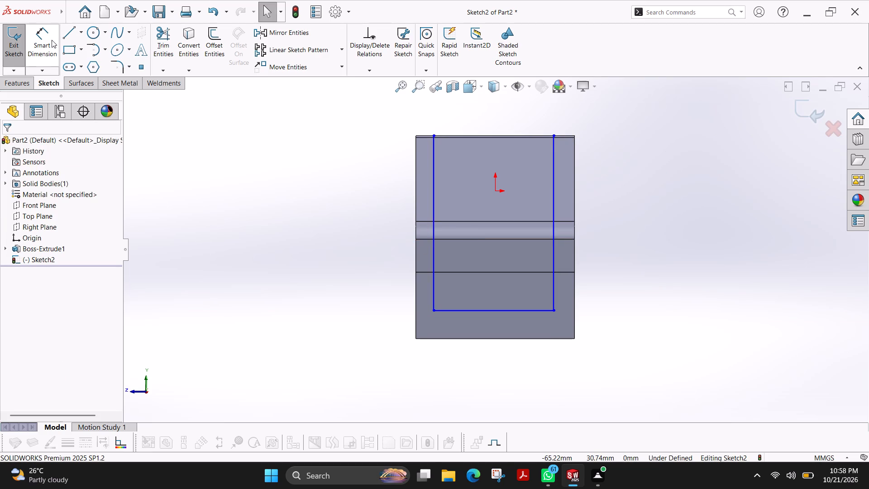
pyautogui.click(72, 36)
pyautogui.click(433, 134)
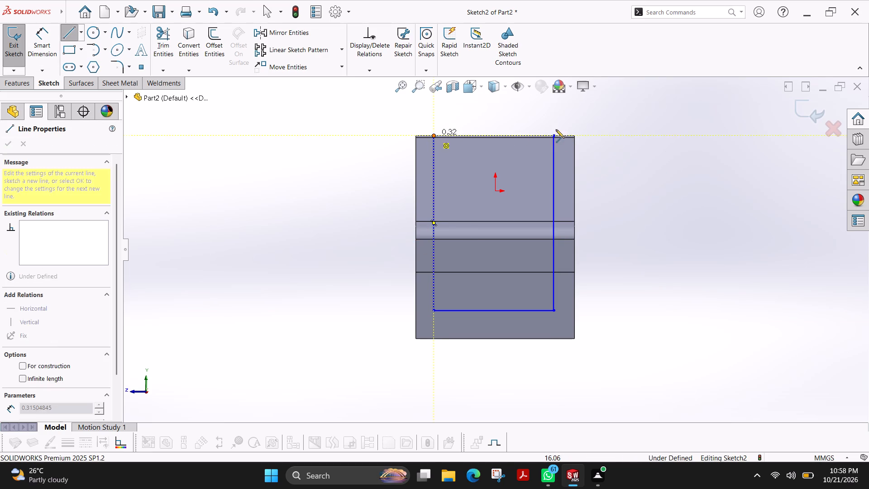
pyautogui.click(554, 136)
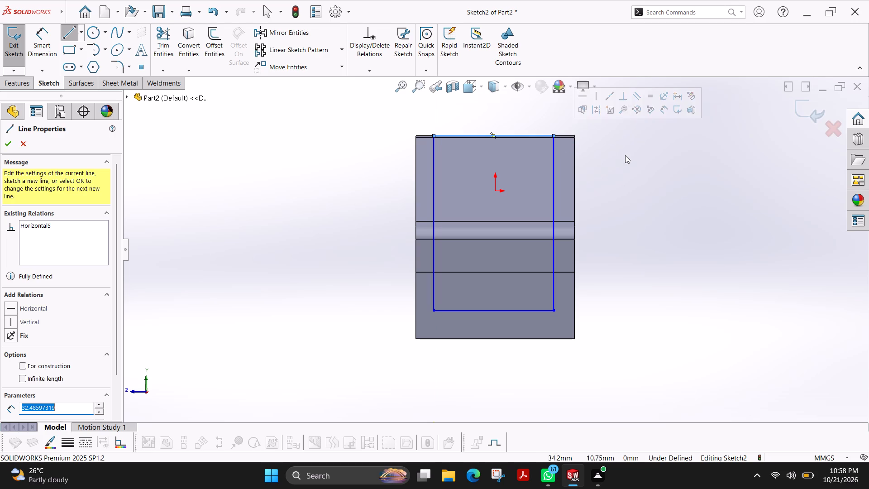
pyautogui.press('Escape')
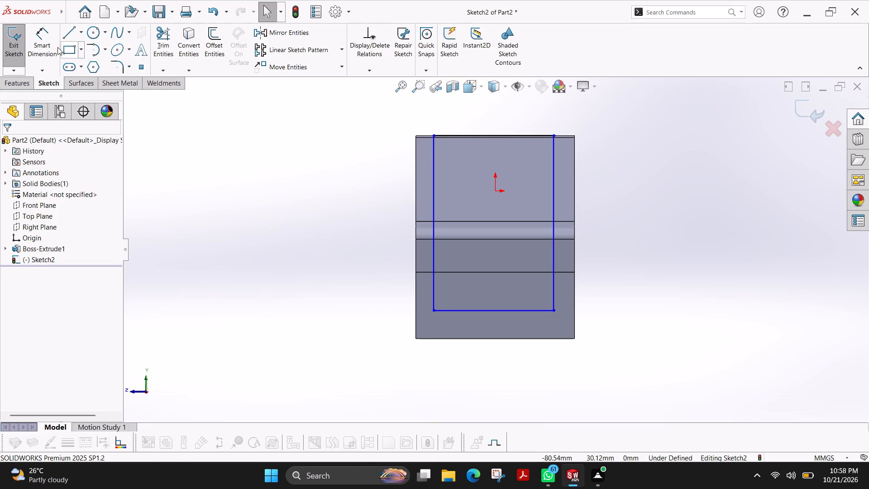
# Dimension the rectangle's bottom line 10 mm above the body's bottom edge.
pyautogui.click(48, 43)
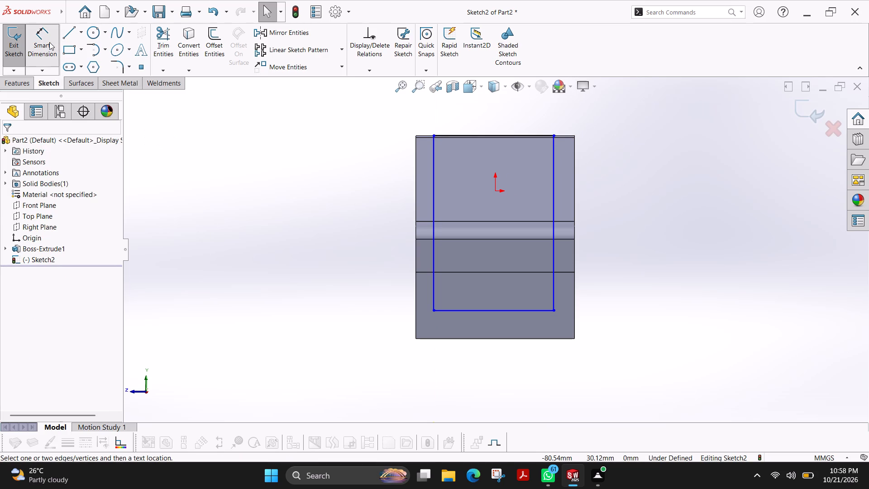
pyautogui.click(504, 312)
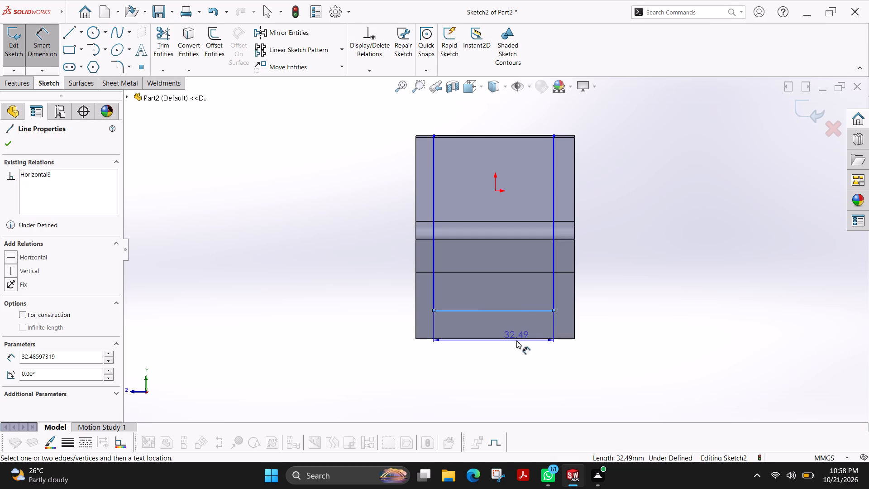
pyautogui.click(516, 338)
pyautogui.click(358, 326)
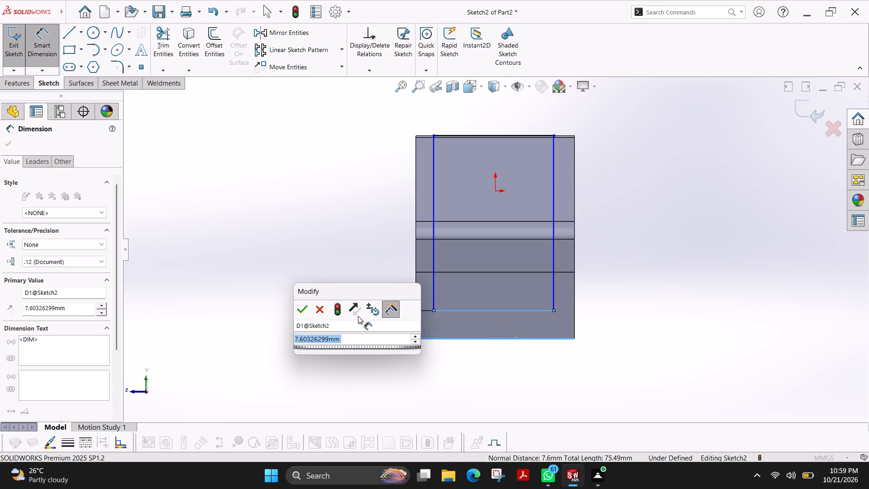
pyautogui.write('10')
pyautogui.press('Return')
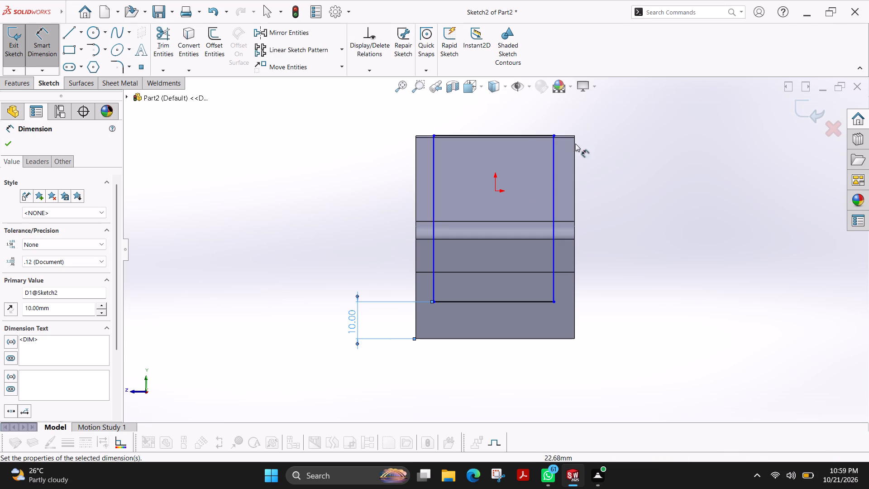
# Dimension the rectangle's width from its top line and set it to 27 mm.
pyautogui.click(544, 136)
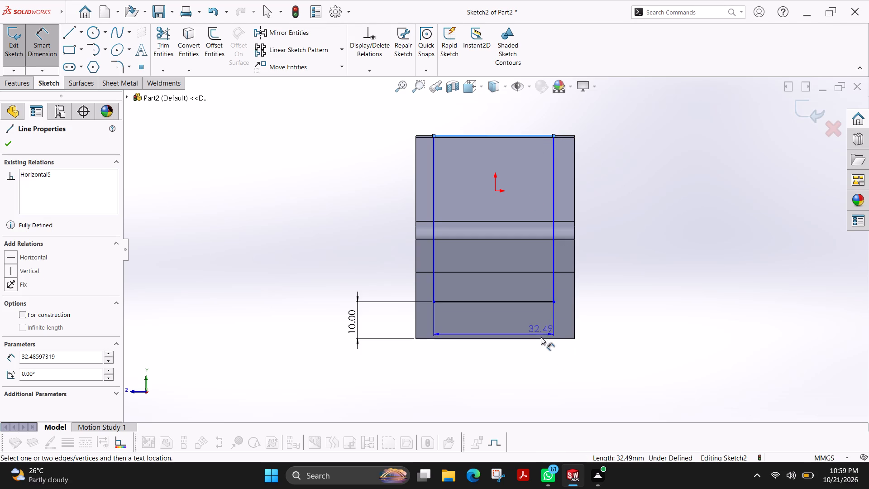
pyautogui.click(540, 340)
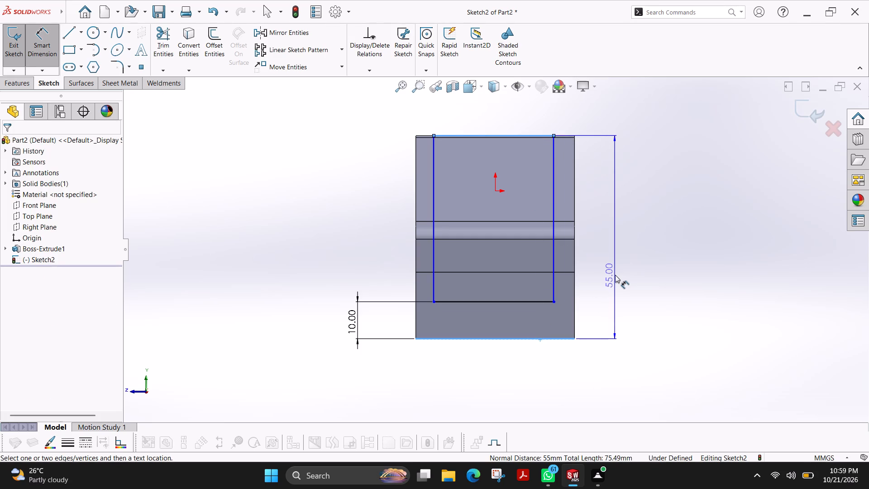
pyautogui.press('Escape')
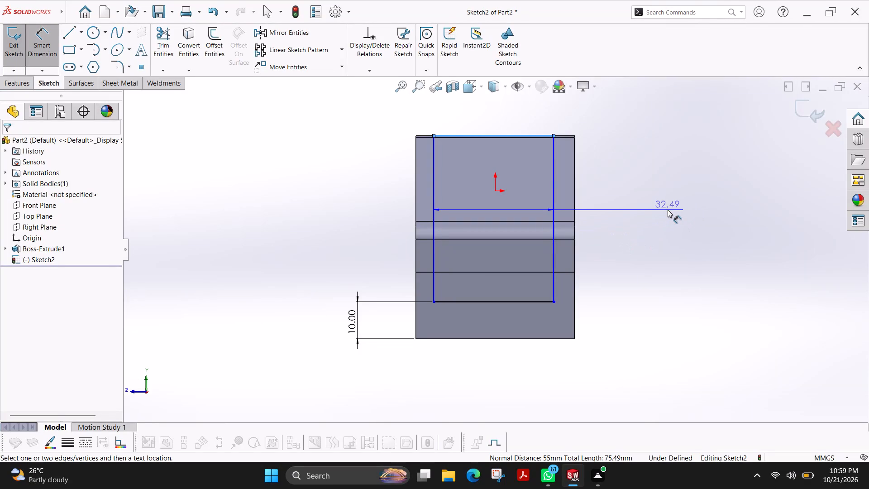
pyautogui.click(645, 205)
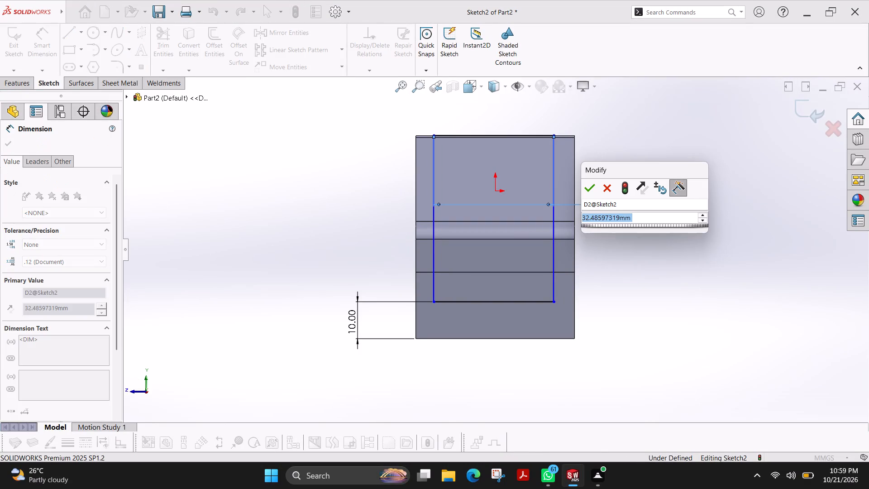
pyautogui.write('27')
pyautogui.press('Return')
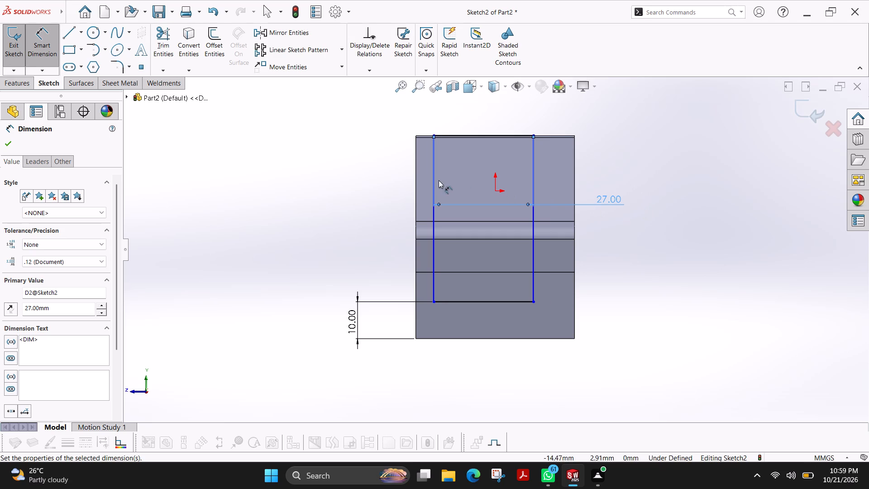
# Dimension the gap between the body's left edge and the rectangle's left line, setting it to 8 mm.
pyautogui.click(415, 188)
pyautogui.click(434, 191)
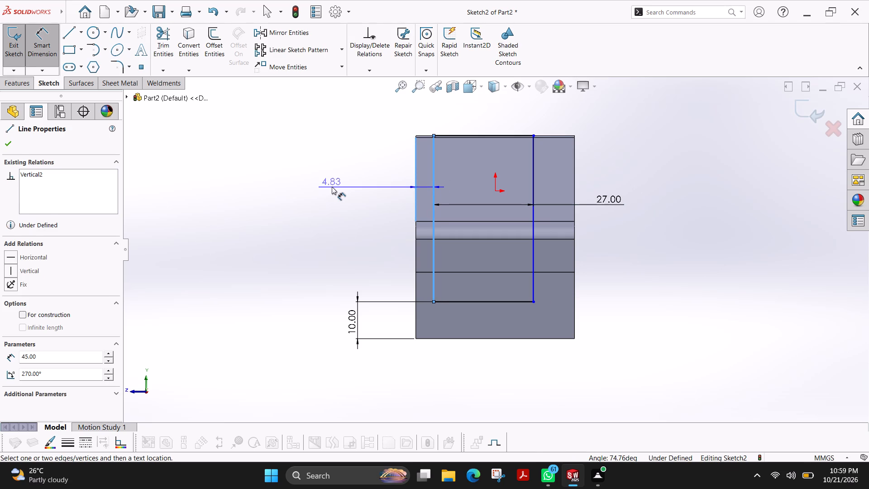
pyautogui.click(332, 187)
pyautogui.write('43-')
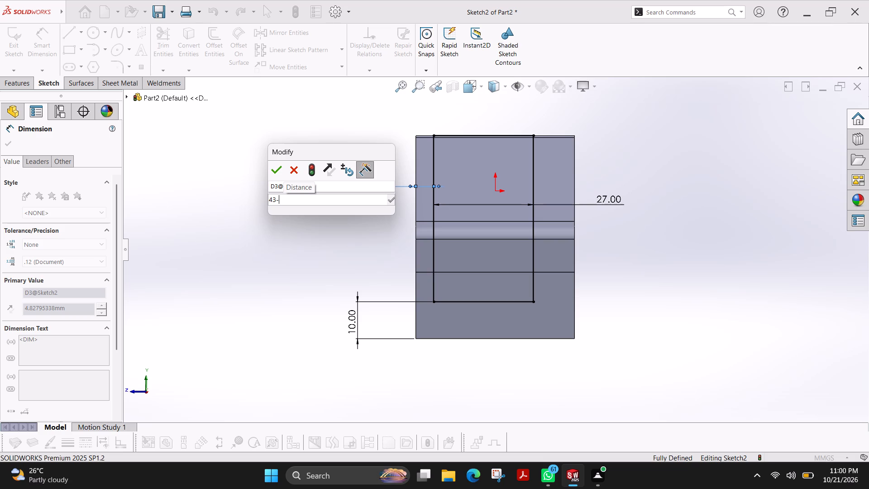
pyautogui.press('BackSpace')
pyautogui.press('BackSpace')
pyautogui.press('BackSpace')
pyautogui.press('BackSpace')
pyautogui.press('BackSpace')
pyautogui.press('BackSpace')
pyautogui.press('BackSpace')
pyautogui.press('BackSpace')
pyautogui.press('BackSpace')
pyautogui.press('BackSpace')
pyautogui.press('BackSpace')
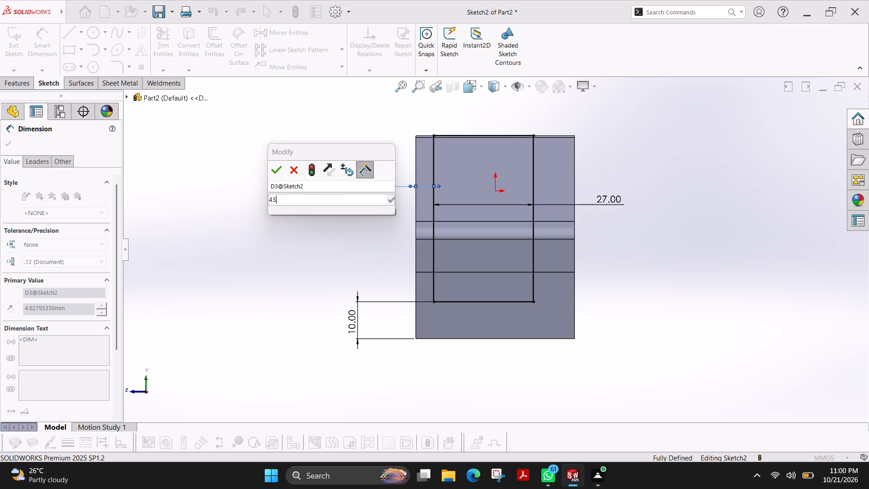
pyautogui.press('8')
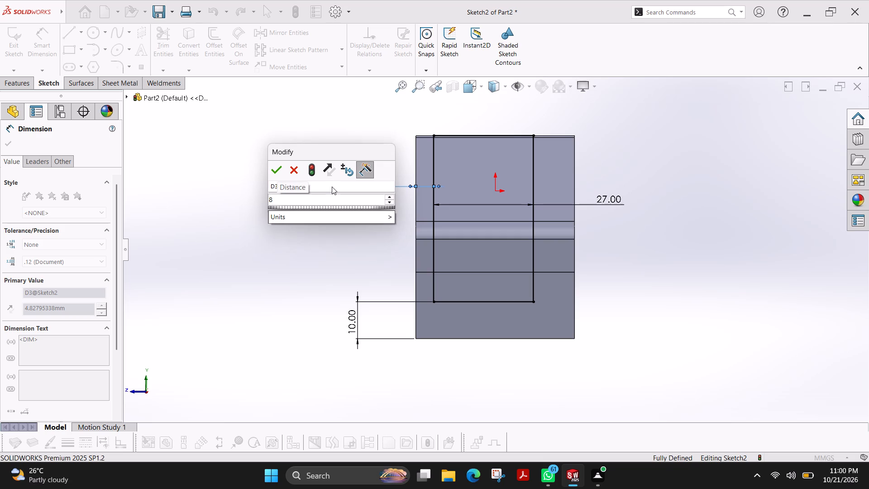
pyautogui.press('Return')
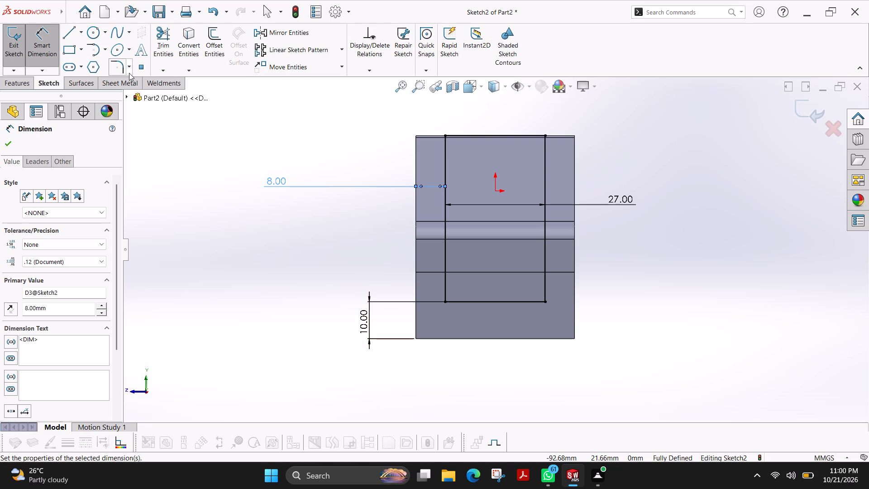
# Sketch a perimeter circle through the body's two bottom corners and set its radius to 160 mm.
pyautogui.click(104, 34)
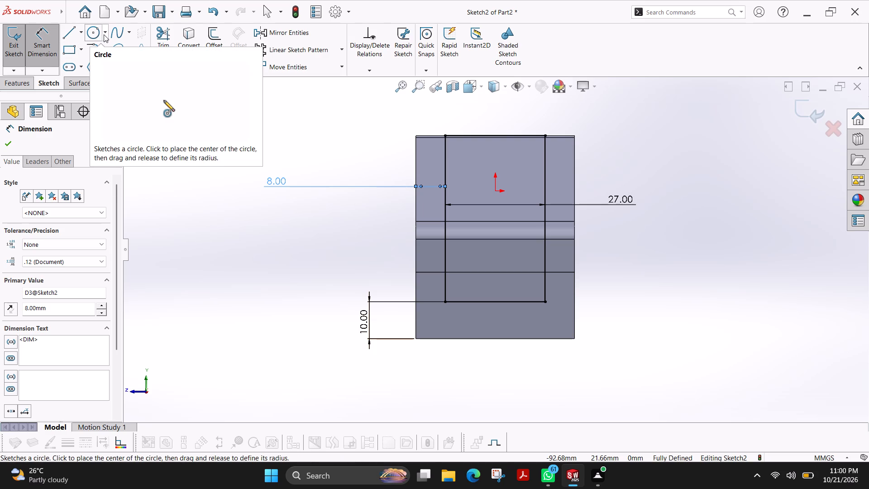
pyautogui.click(108, 56)
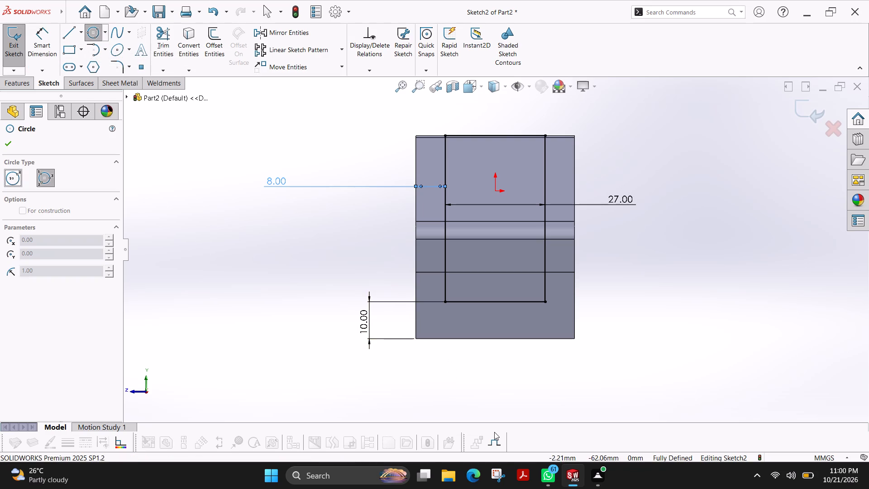
pyautogui.click(495, 394)
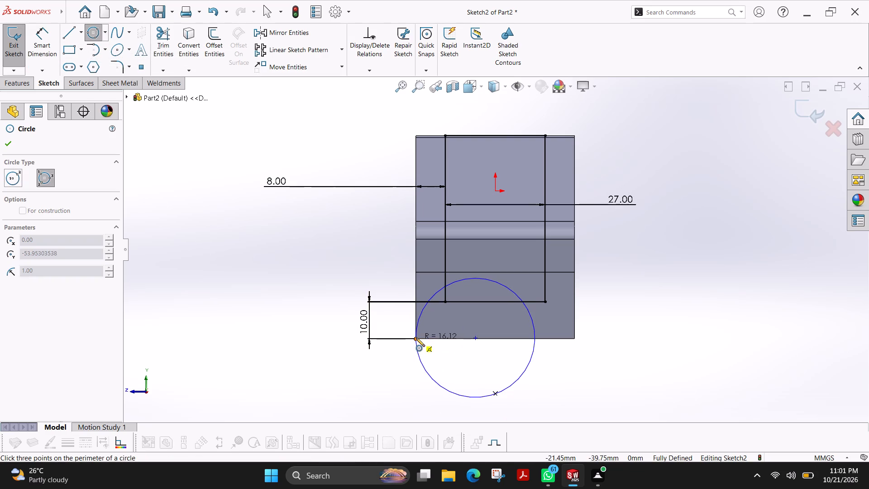
pyautogui.click(416, 338)
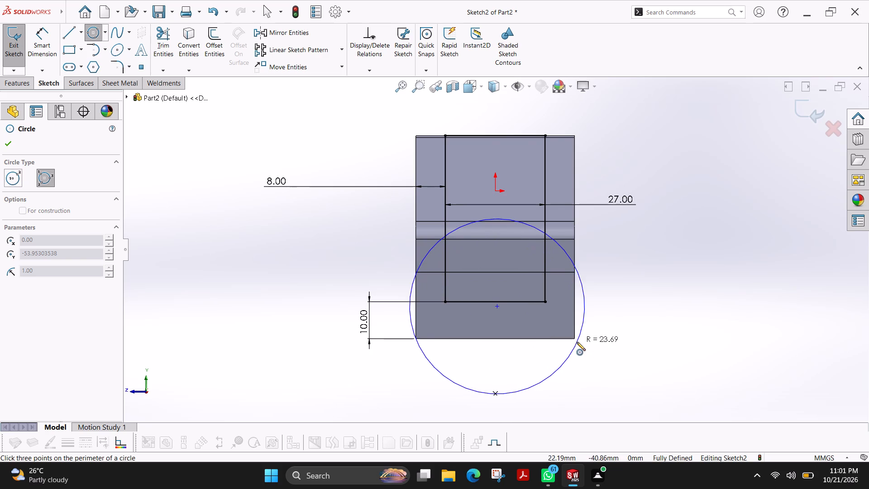
pyautogui.click(573, 339)
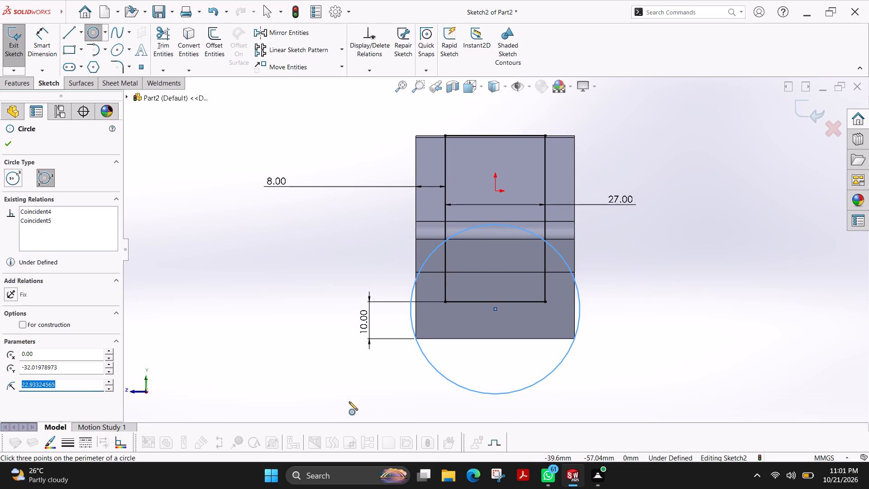
pyautogui.write('160')
pyautogui.press('Return')
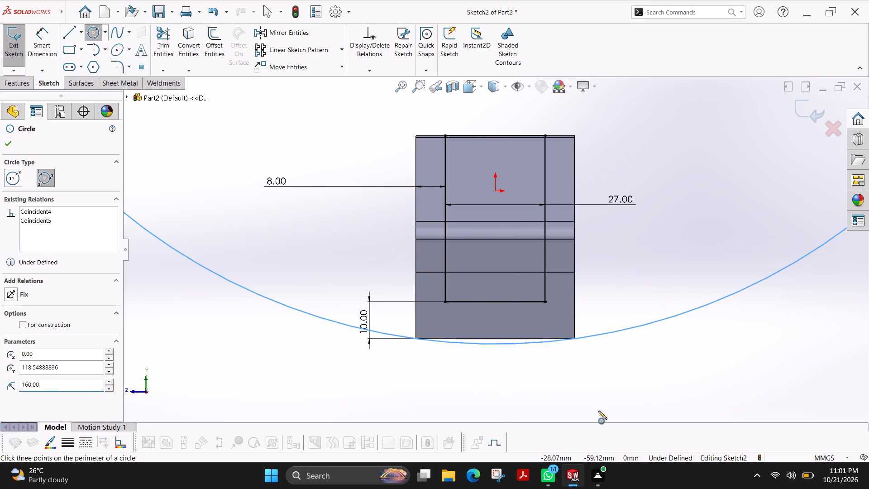
pyautogui.scroll(4, 729, 399)
pyautogui.scroll(5, 580, 163)
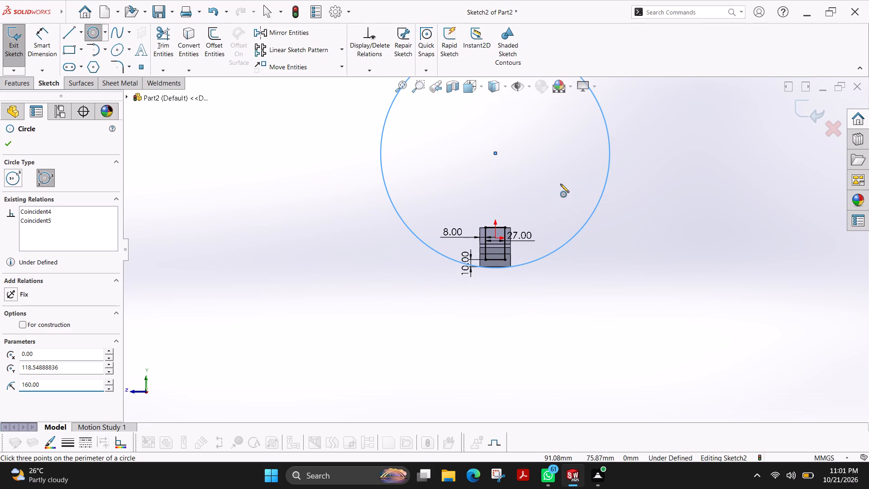
pyautogui.press('Escape')
# Move the circle's centre below the body, to about 73 mm beneath the origin, so its arc bulges up into the bottom edge.
pyautogui.scroll(2, 561, 181)
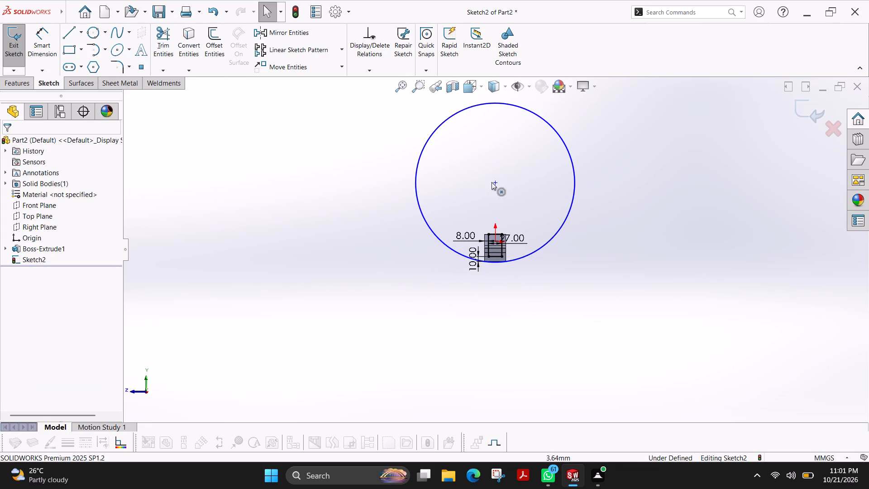
pyautogui.moveTo(495, 182); pyautogui.dragTo(495, 192)
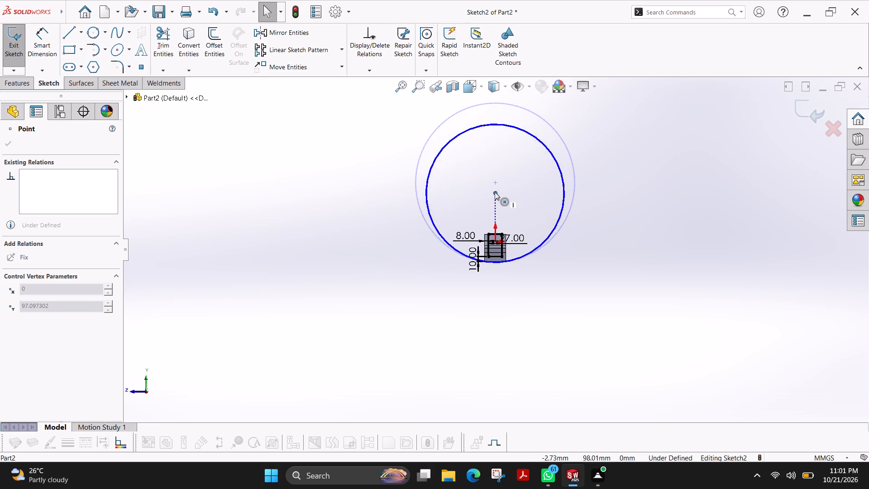
pyautogui.moveTo(495, 192); pyautogui.dragTo(497, 275)
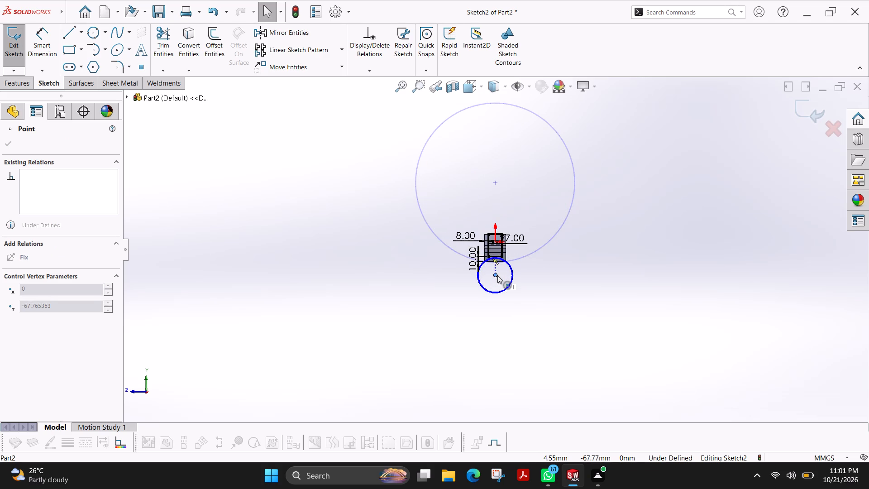
pyautogui.moveTo(497, 275); pyautogui.dragTo(497, 278)
pyautogui.scroll(3, 530, 275)
pyautogui.scroll(-5, 518, 281)
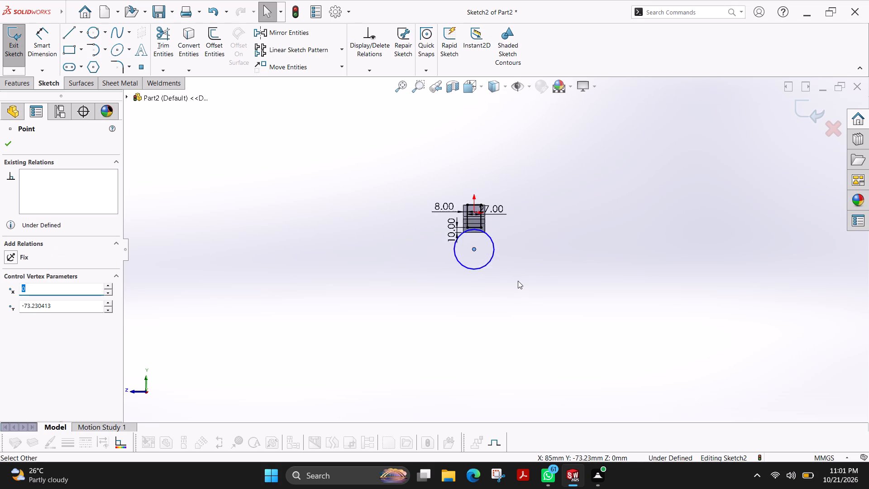
pyautogui.scroll(-6, 503, 257)
pyautogui.scroll(-4, 379, 138)
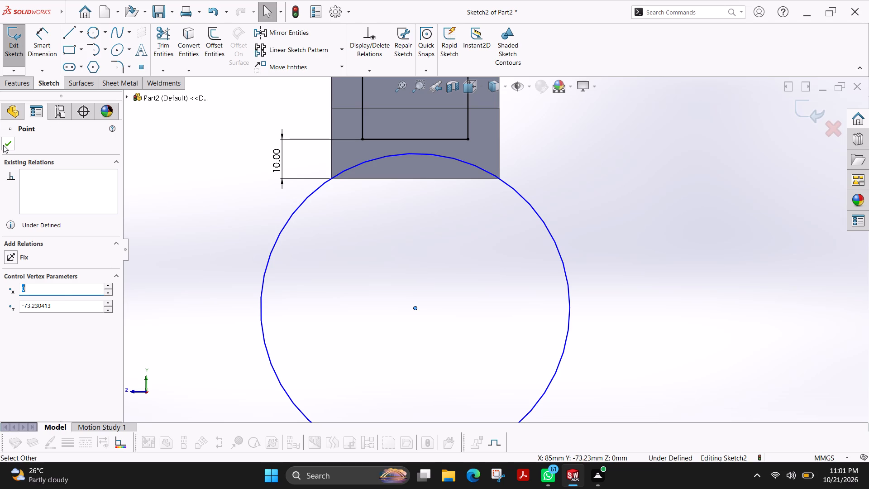
pyautogui.press('Escape')
pyautogui.press('Escape')
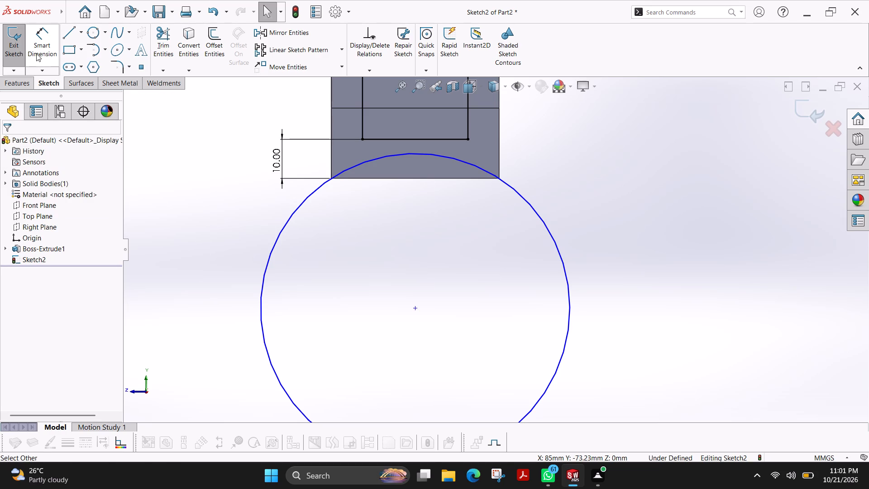
# Dimension the circle's diameter as 160+160, giving 320 mm.
pyautogui.click(36, 53)
pyautogui.click(569, 297)
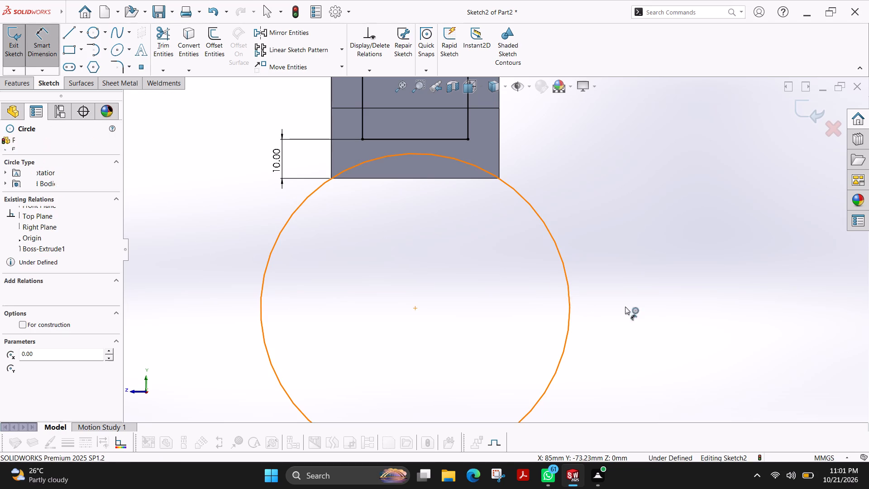
pyautogui.click(664, 306)
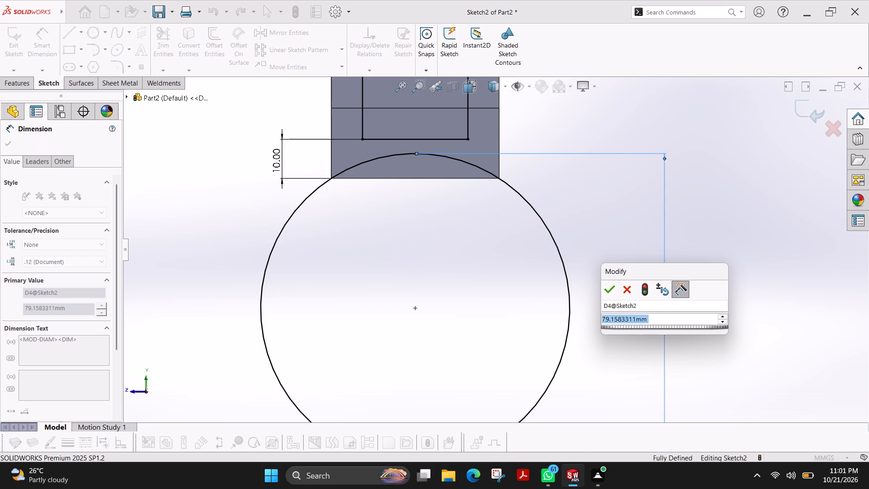
pyautogui.write('160+160')
pyautogui.press('Return')
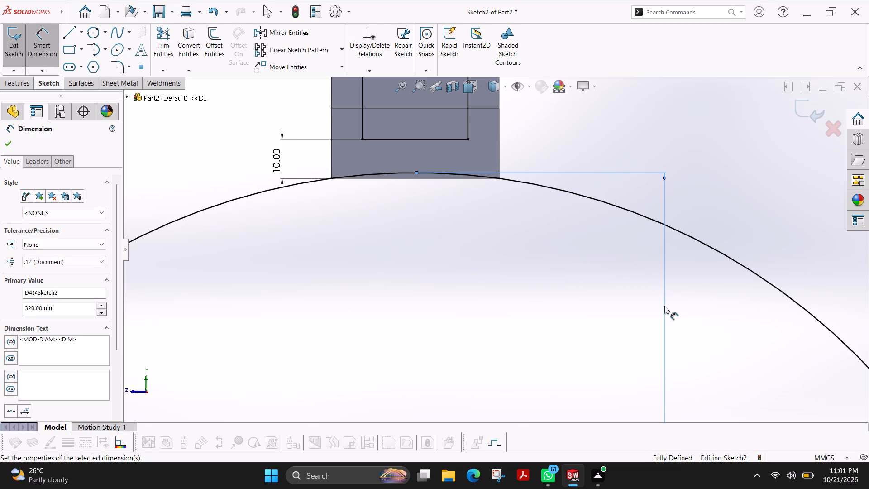
# Draw a horizontal line joining the body's two bottom corners, closing the region beneath the circle's arc.
pyautogui.scroll(9, 664, 306)
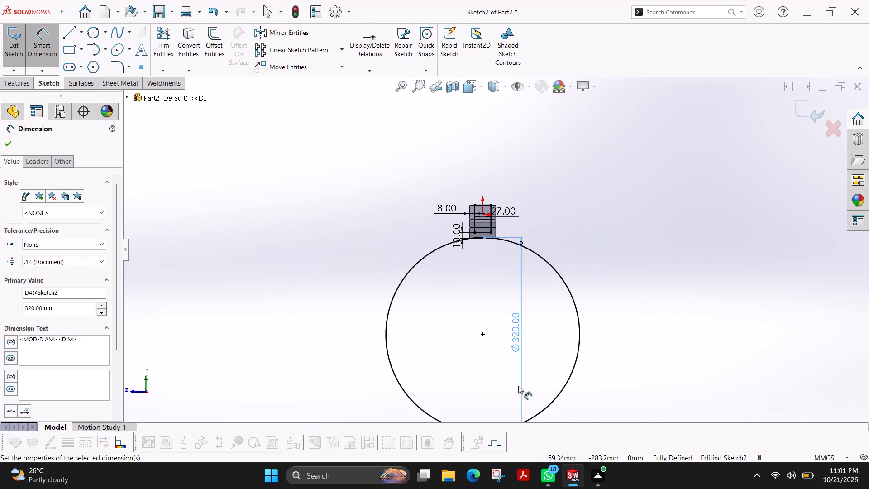
pyautogui.scroll(-6, 492, 224)
pyautogui.scroll(-2, 506, 288)
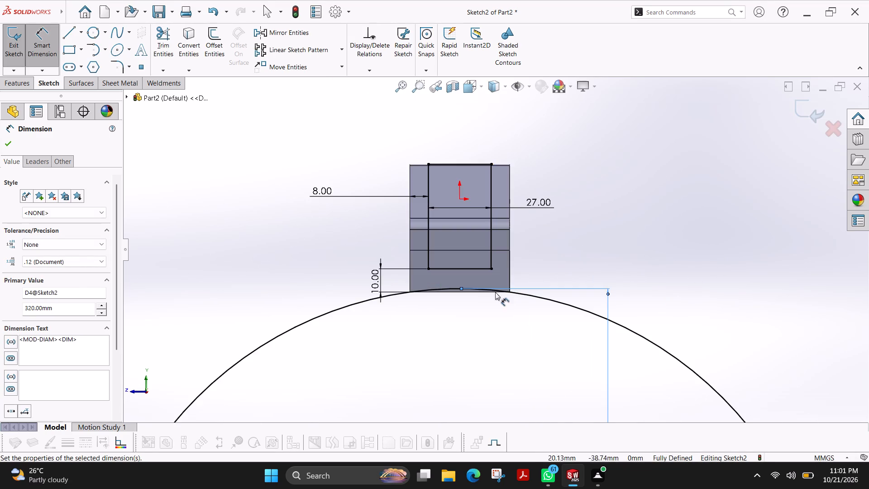
pyautogui.scroll(-3, 495, 292)
pyautogui.scroll(-2, 386, 269)
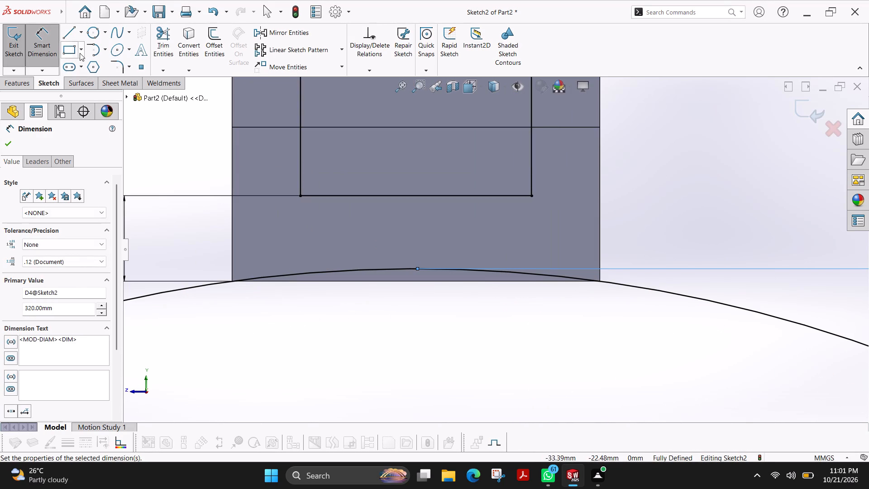
pyautogui.click(67, 36)
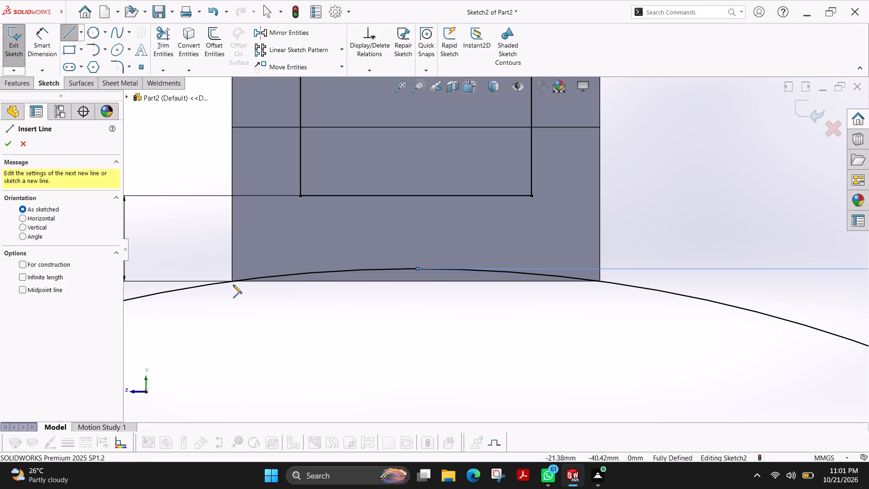
pyautogui.click(232, 282)
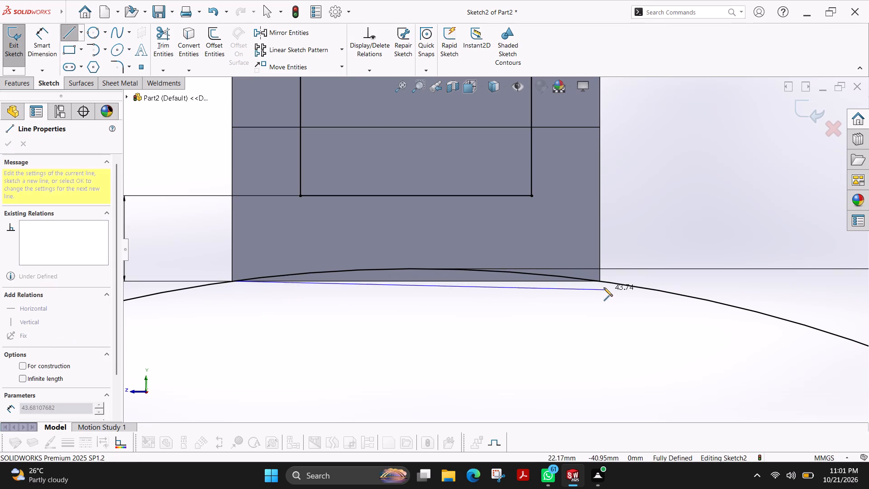
pyautogui.click(601, 282)
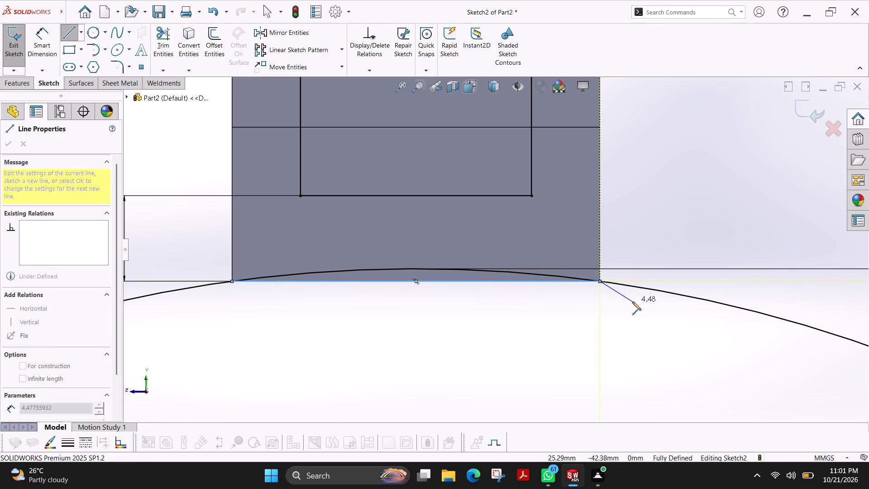
pyautogui.press('Escape')
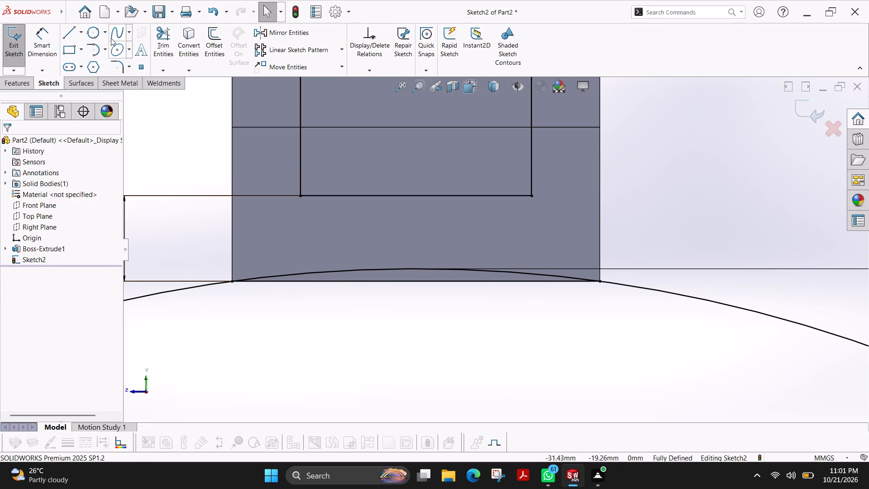
# Power-trim the circle outside the body, leaving only the shallow arc between the two bottom corners.
pyautogui.click(168, 52)
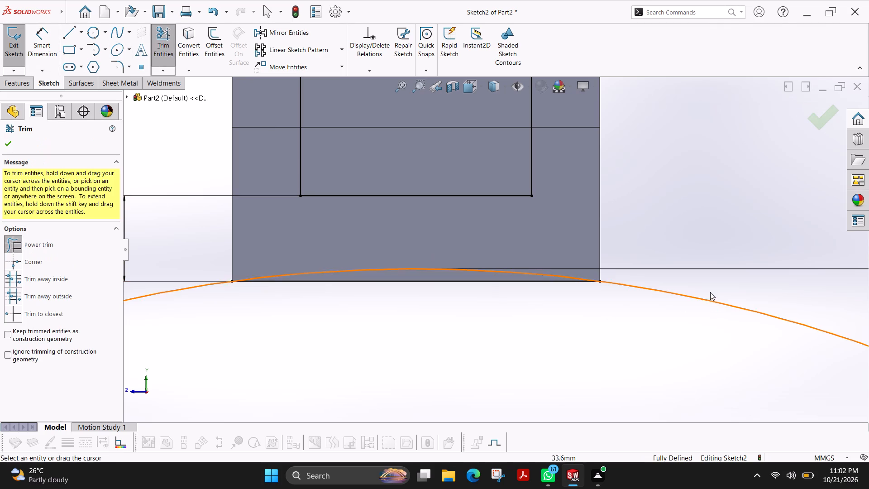
pyautogui.moveTo(714, 289); pyautogui.dragTo(672, 334)
pyautogui.scroll(2, 349, 342)
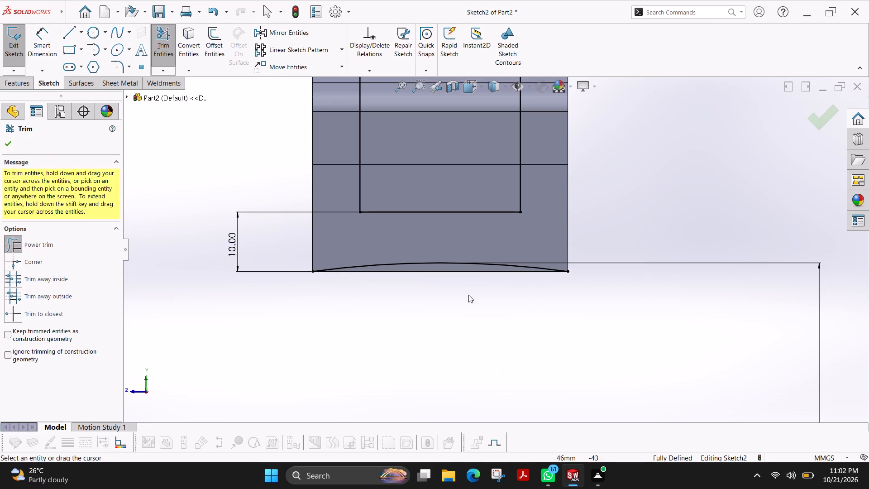
pyautogui.scroll(6, 476, 146)
pyautogui.scroll(-2, 494, 147)
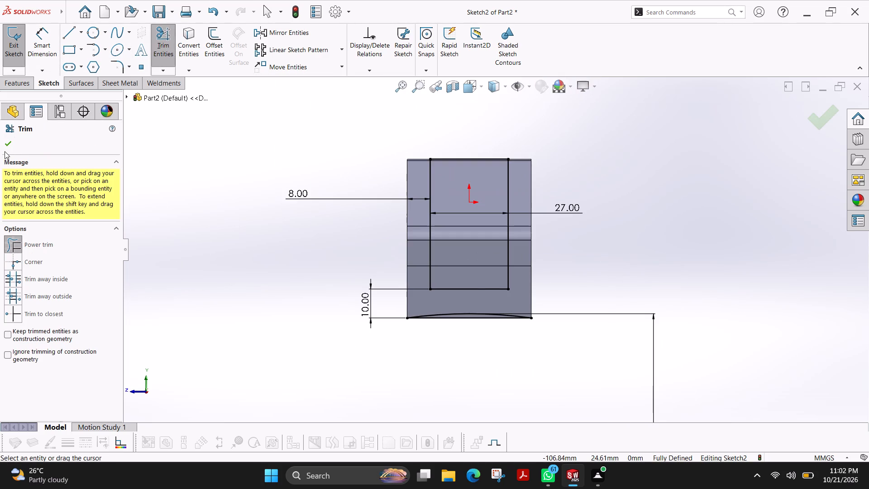
pyautogui.click(10, 147)
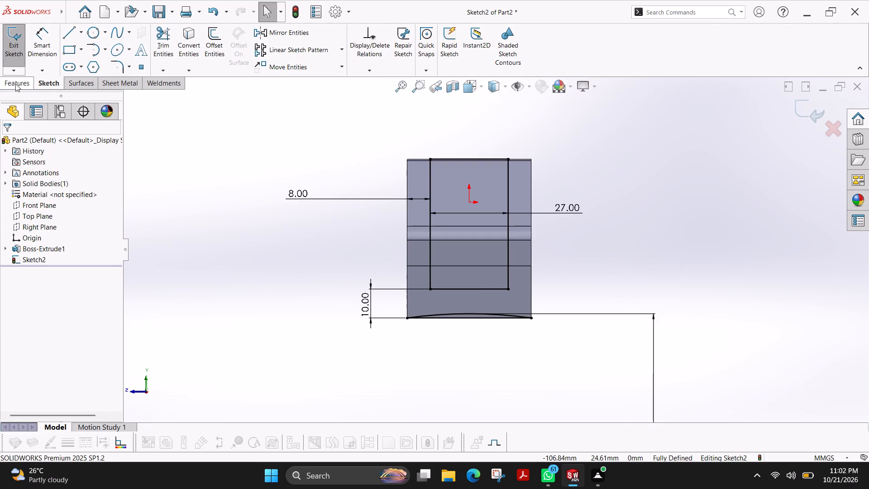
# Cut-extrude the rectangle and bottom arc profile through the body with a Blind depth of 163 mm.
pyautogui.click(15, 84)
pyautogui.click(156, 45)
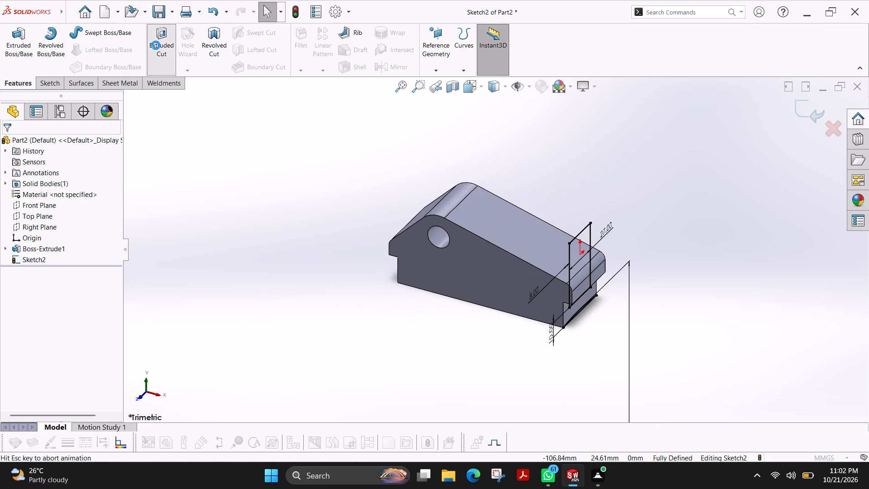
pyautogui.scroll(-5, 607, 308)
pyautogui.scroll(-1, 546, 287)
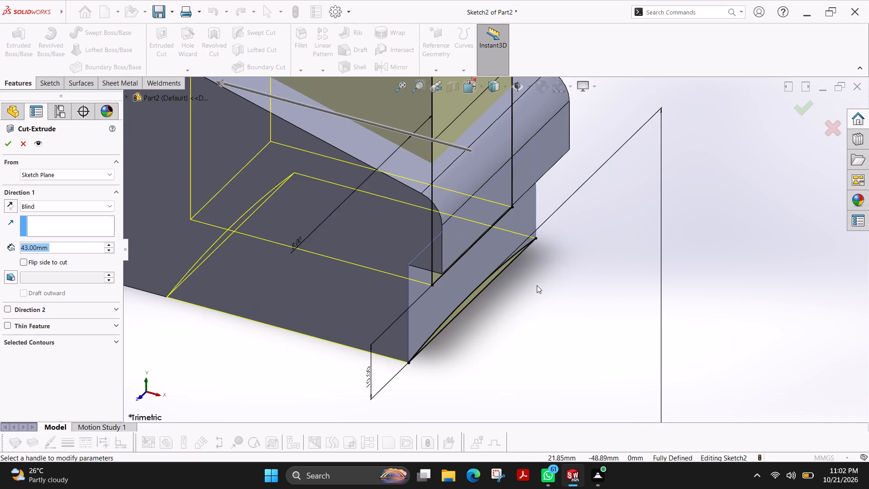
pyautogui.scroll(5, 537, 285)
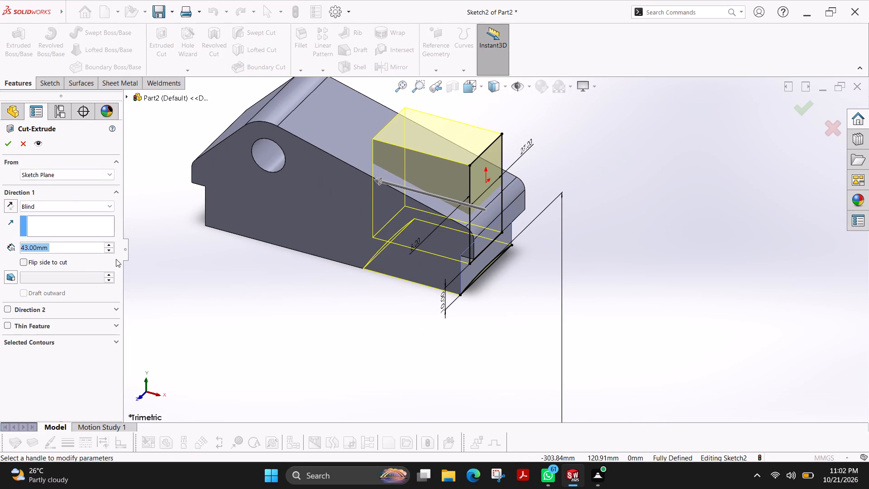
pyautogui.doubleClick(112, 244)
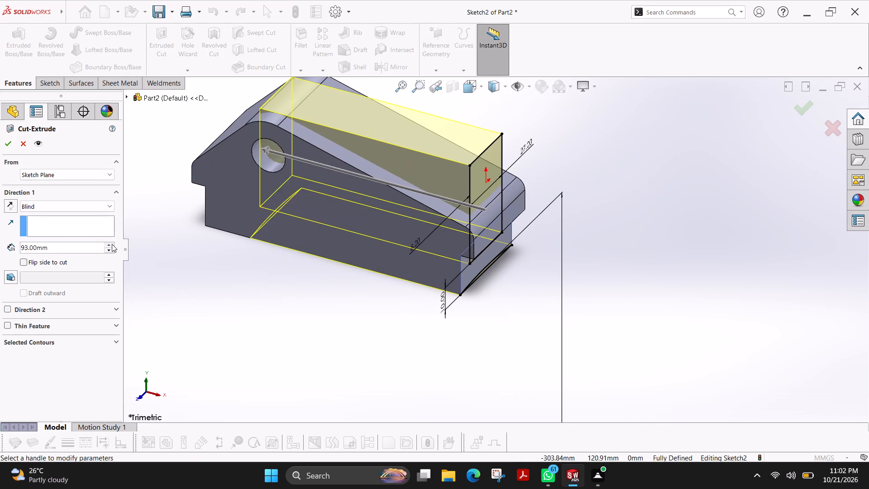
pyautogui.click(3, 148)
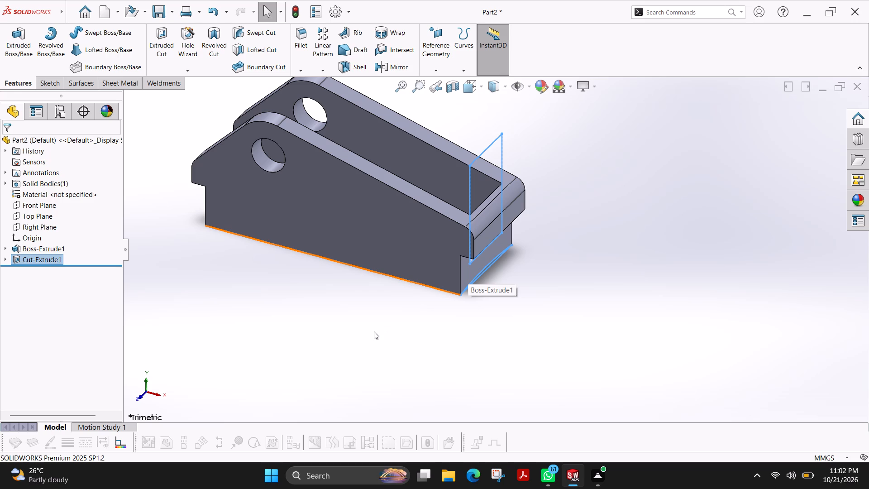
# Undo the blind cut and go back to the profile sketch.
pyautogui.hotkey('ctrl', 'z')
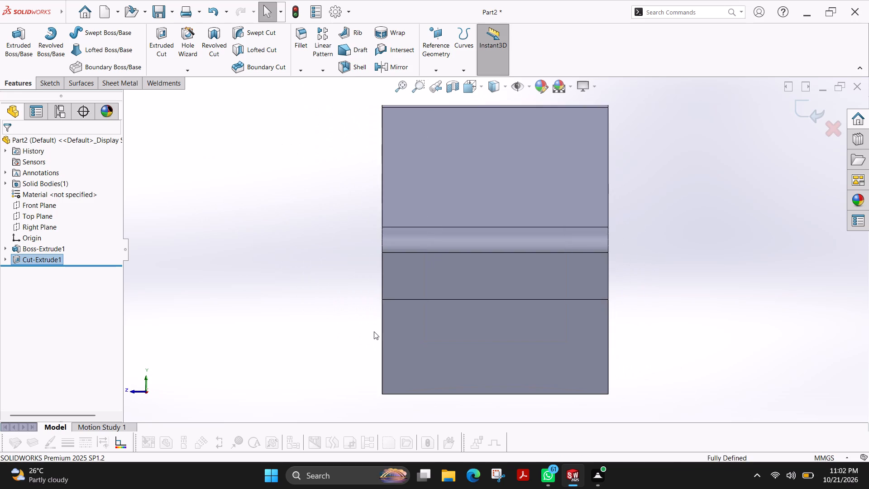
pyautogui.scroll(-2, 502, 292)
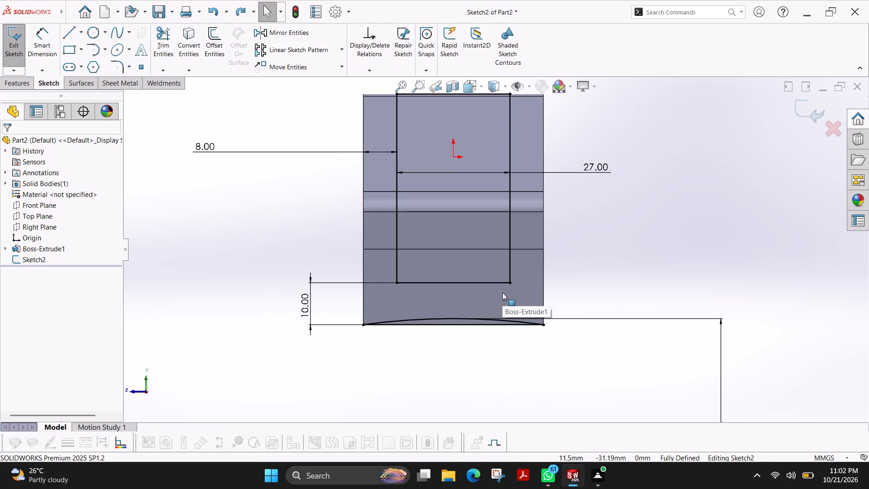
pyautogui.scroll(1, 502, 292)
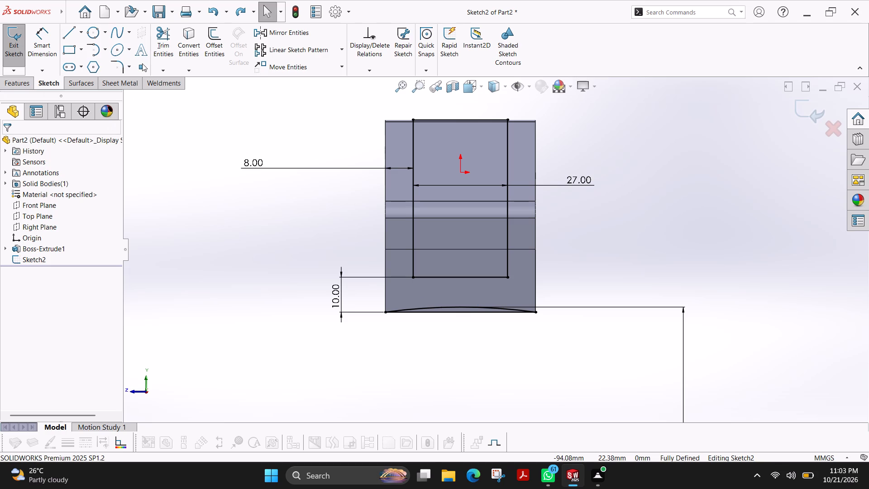
# Cut-extrude the rectangle and bottom arc profile as a Mid Plane cut with a depth of 323 mm.
pyautogui.click(16, 81)
pyautogui.click(164, 28)
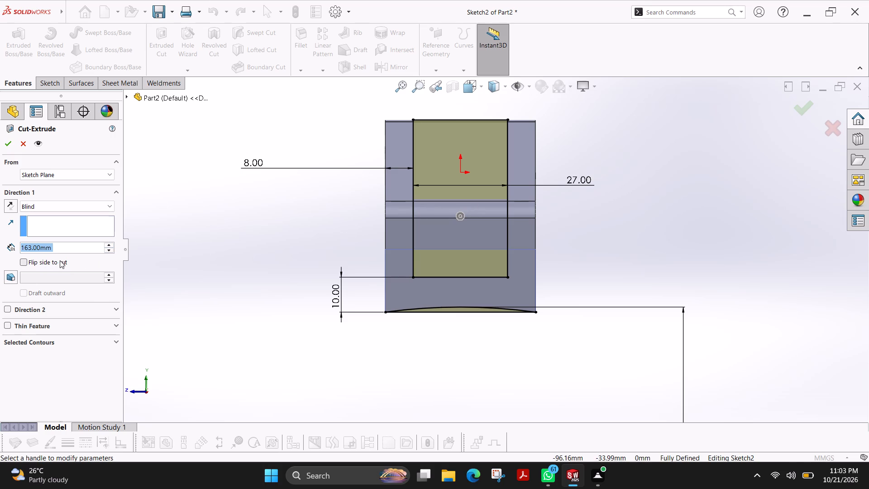
pyautogui.click(55, 204)
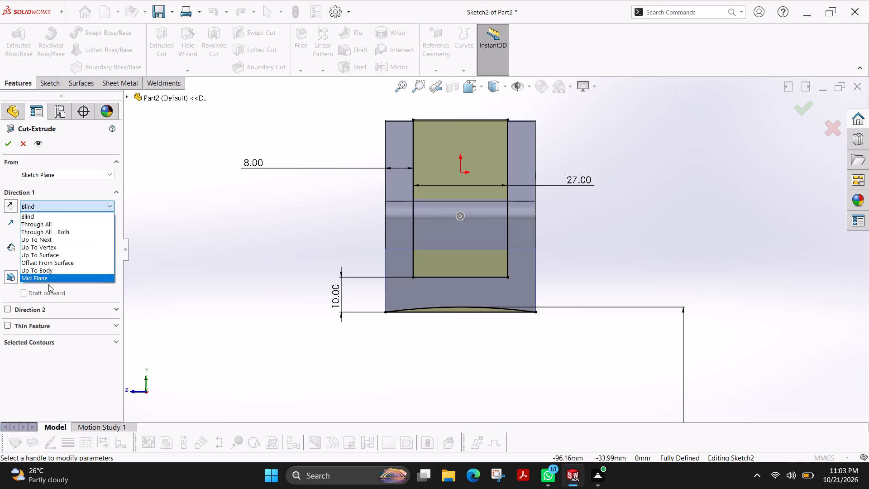
pyautogui.click(44, 280)
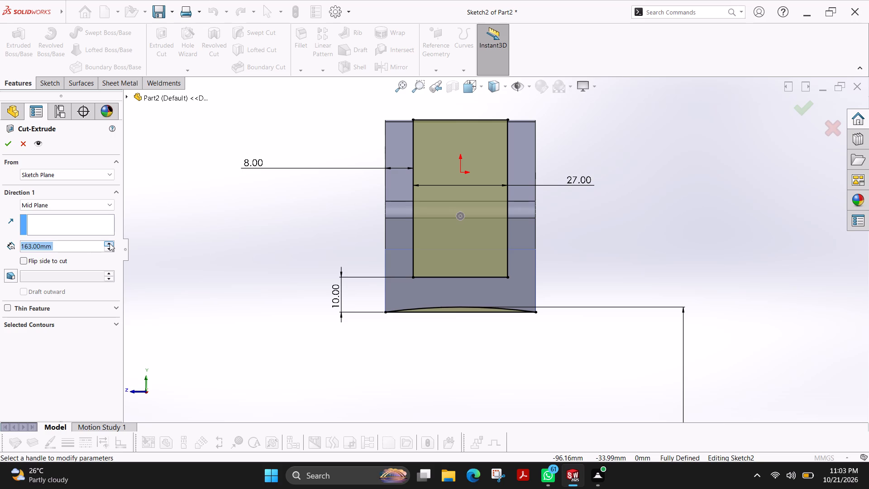
pyautogui.click(110, 243)
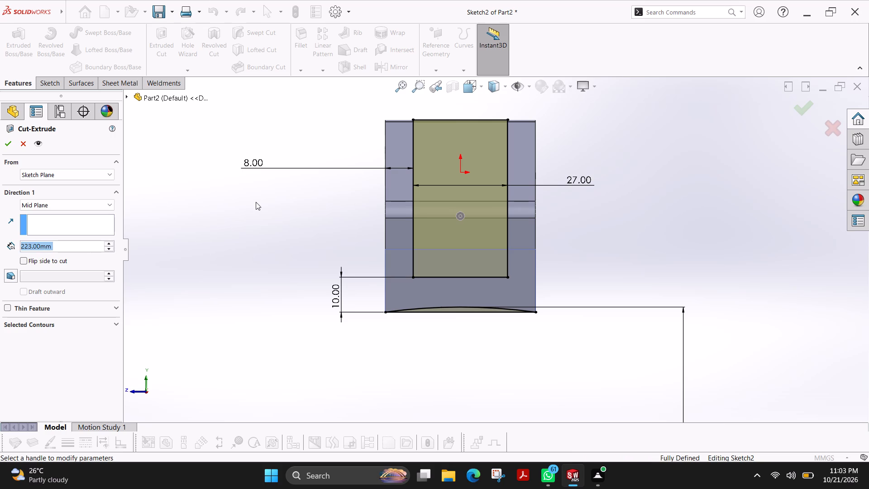
pyautogui.keyDown('ctrl'); pyautogui.keyDown('shift'); pyautogui.moveTo(257, 201); pyautogui.dragTo(278, 221, button='middle'); pyautogui.keyUp('shift'); pyautogui.keyUp('ctrl')
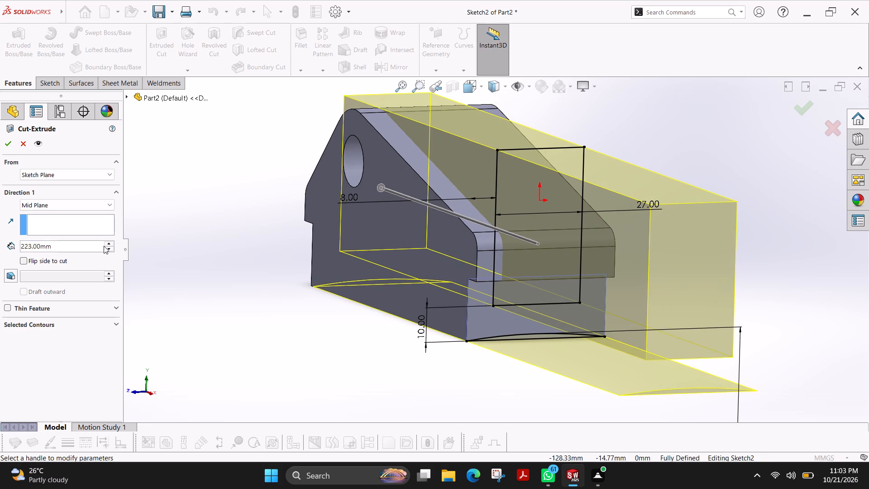
pyautogui.click(107, 244)
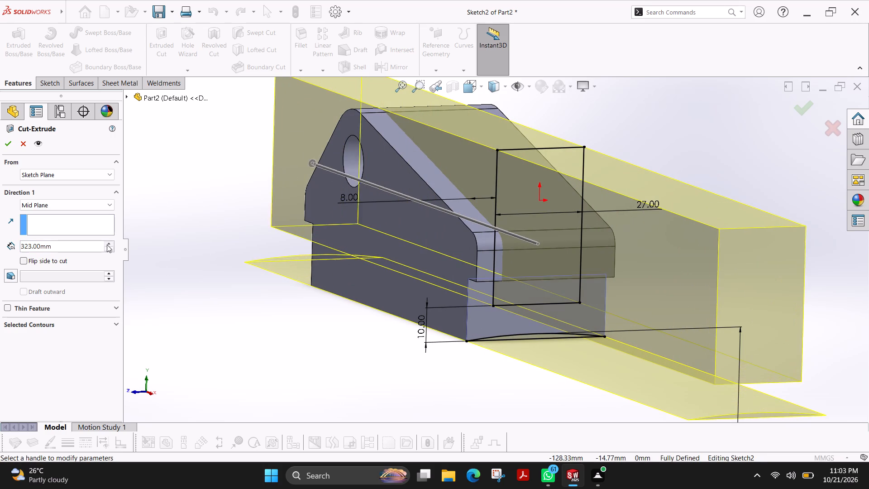
pyautogui.click(6, 144)
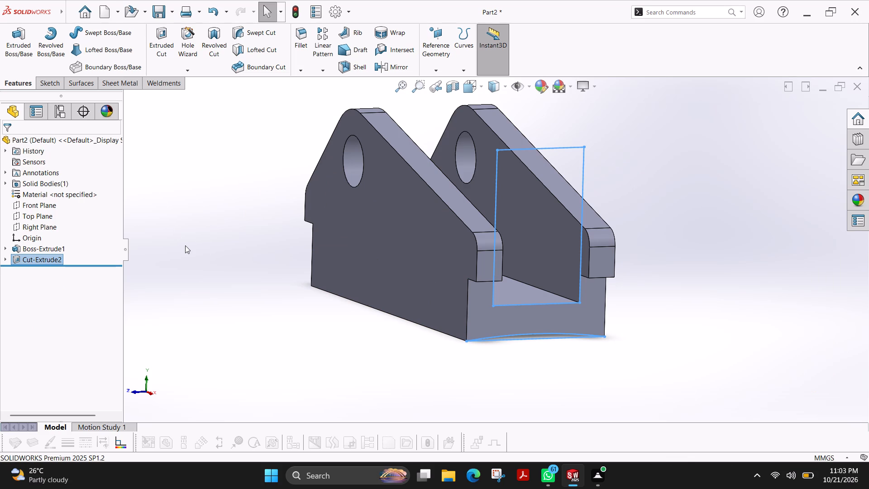
pyautogui.press('Escape')
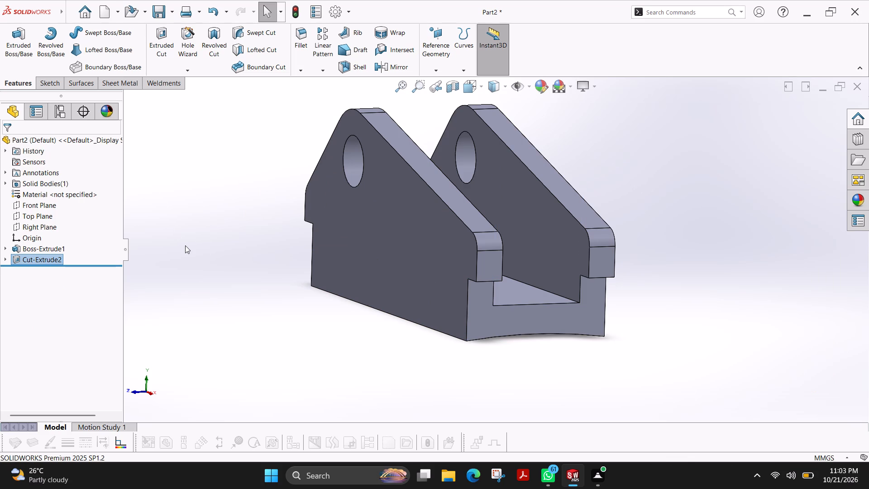
pyautogui.scroll(2, 196, 243)
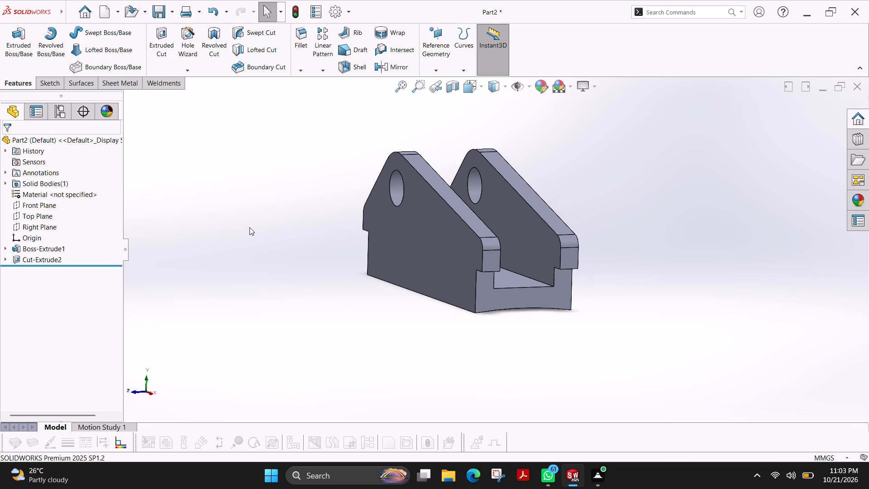
# Save the part as fujiPart69 in the solidworks folder inside the desktop's fuji drawing file folder.
pyautogui.hotkey('ctrl', 's')
pyautogui.click(119, 29)
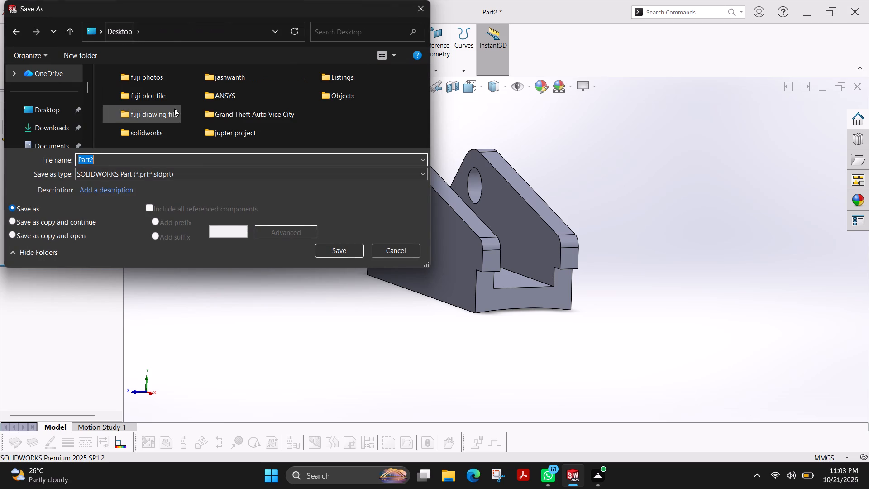
pyautogui.doubleClick(153, 120)
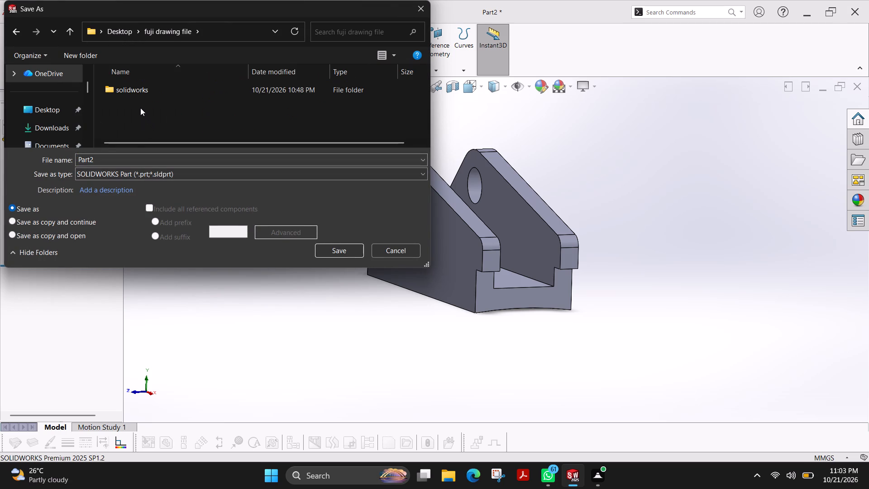
pyautogui.doubleClick(138, 91)
pyautogui.scroll(-10, 216, 130)
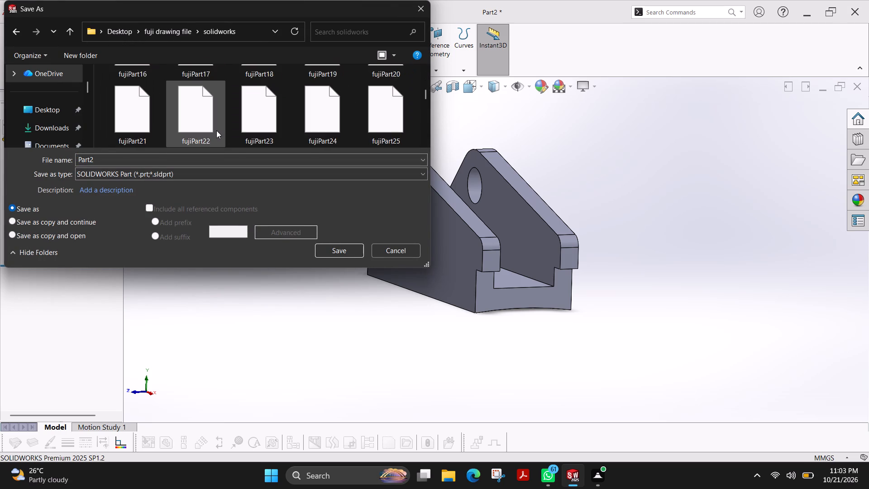
pyautogui.scroll(-20, 216, 130)
pyautogui.scroll(-12, 216, 130)
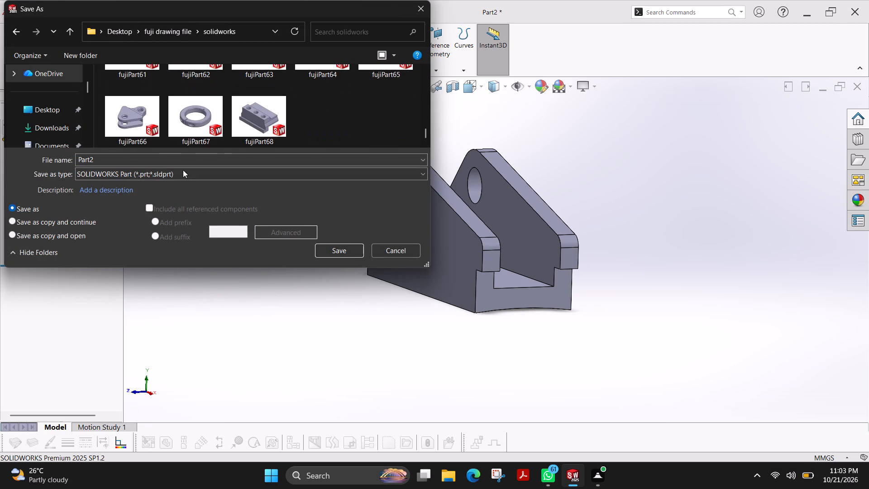
pyautogui.click(151, 159)
pyautogui.press('Right')
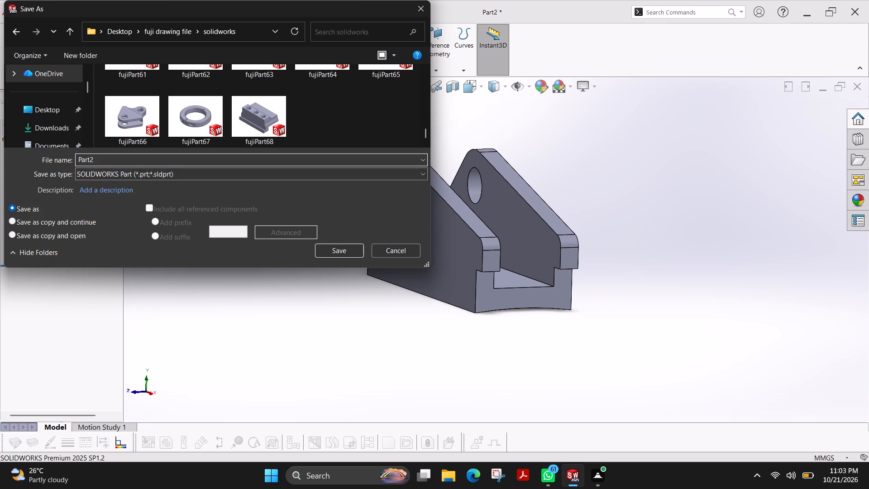
pyautogui.press('BackSpace')
pyautogui.write('69')
pyautogui.press('Left')
pyautogui.press('Left')
pyautogui.press('Left')
pyautogui.press('Left')
pyautogui.press('Left')
pyautogui.press('Left')
pyautogui.press('Left')
pyautogui.press('Left')
pyautogui.press('Left')
pyautogui.press('Left')
pyautogui.press('Left')
pyautogui.press('Left')
pyautogui.press('Left')
pyautogui.write('fuji')
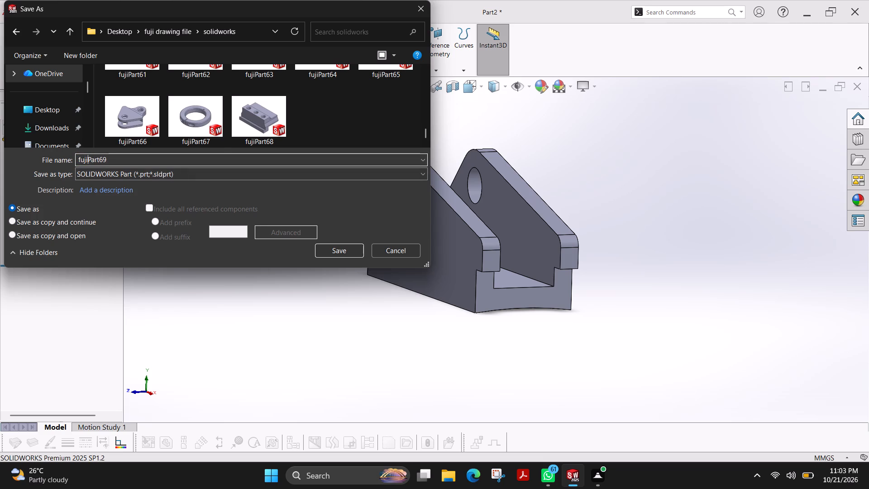
pyautogui.click(334, 250)
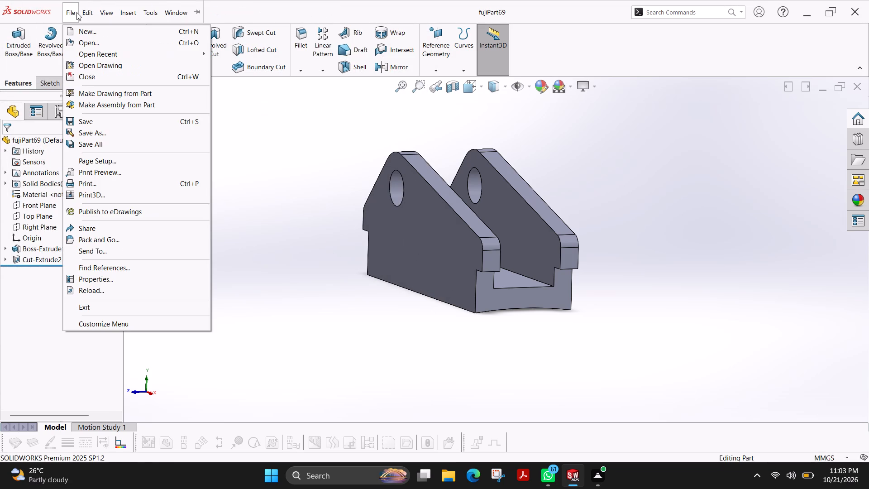
# Save a PDF version of fujiPart69 in the solid works folder inside the desktop's fuji plot file folder.
pyautogui.click(107, 133)
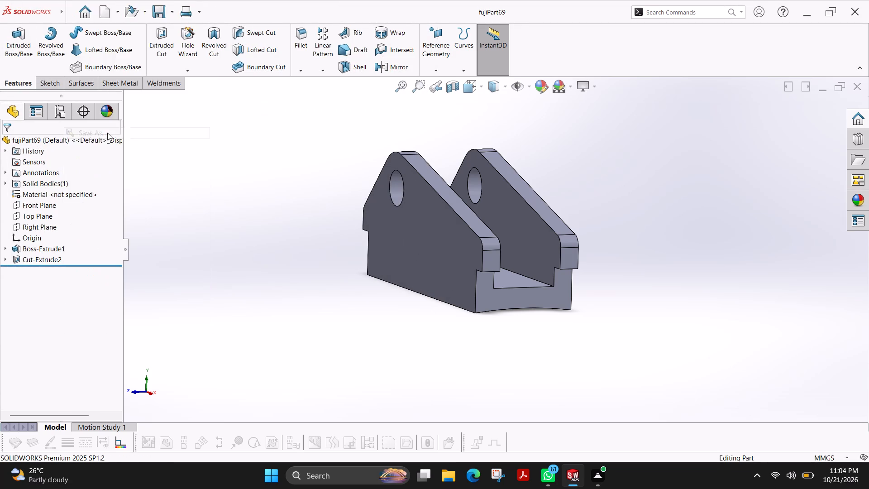
pyautogui.click(118, 30)
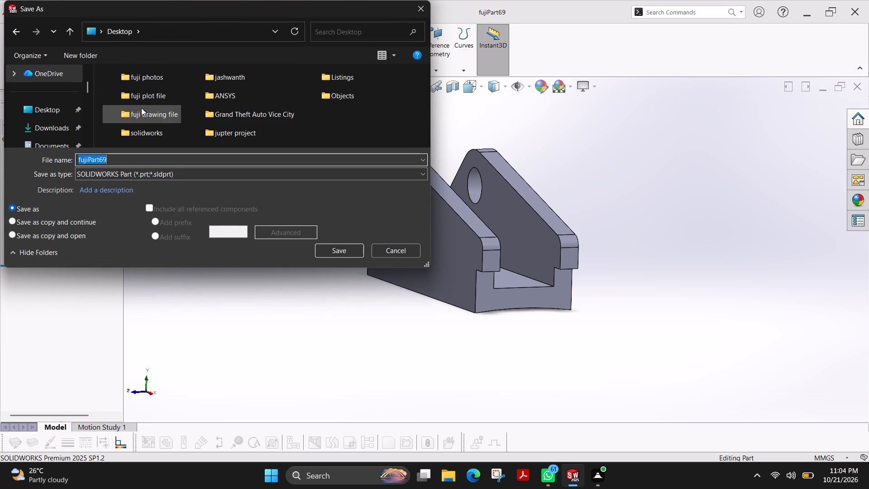
pyautogui.doubleClick(158, 98)
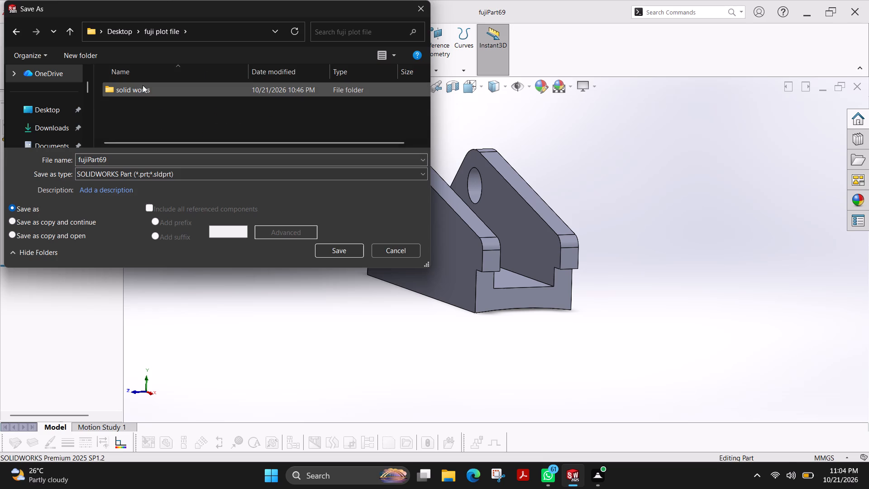
pyautogui.doubleClick(145, 89)
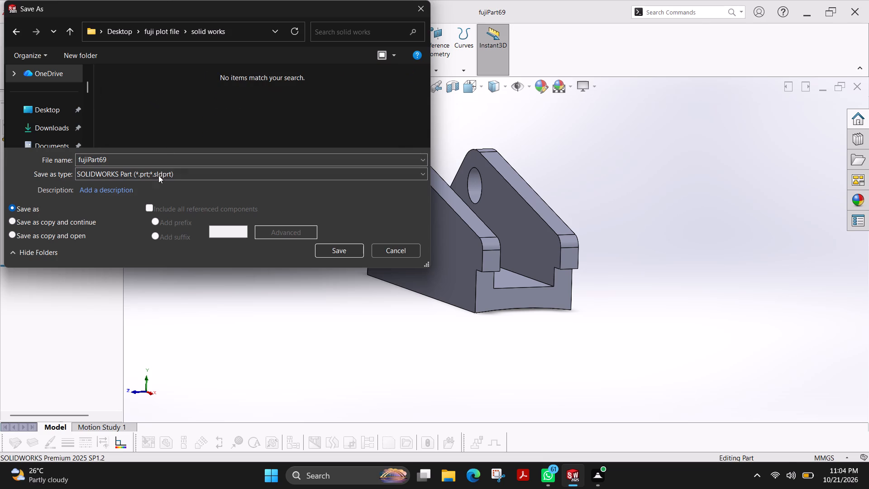
pyautogui.click(154, 179)
pyautogui.click(123, 267)
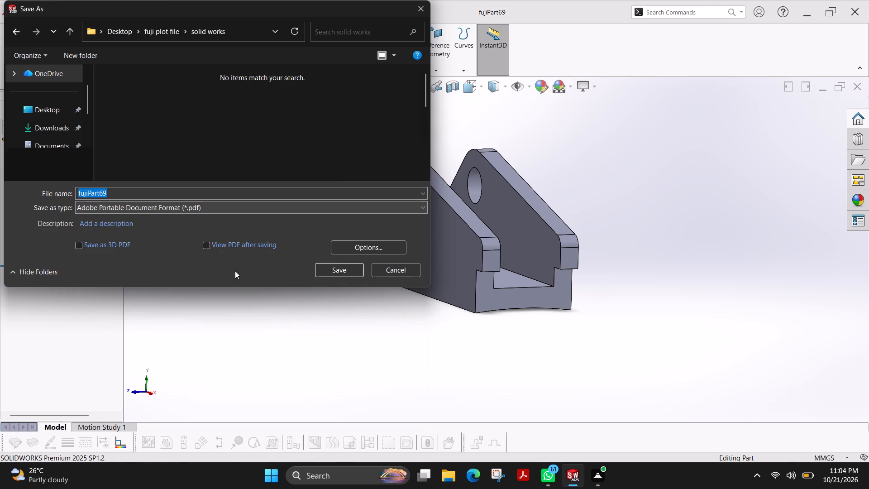
pyautogui.click(338, 267)
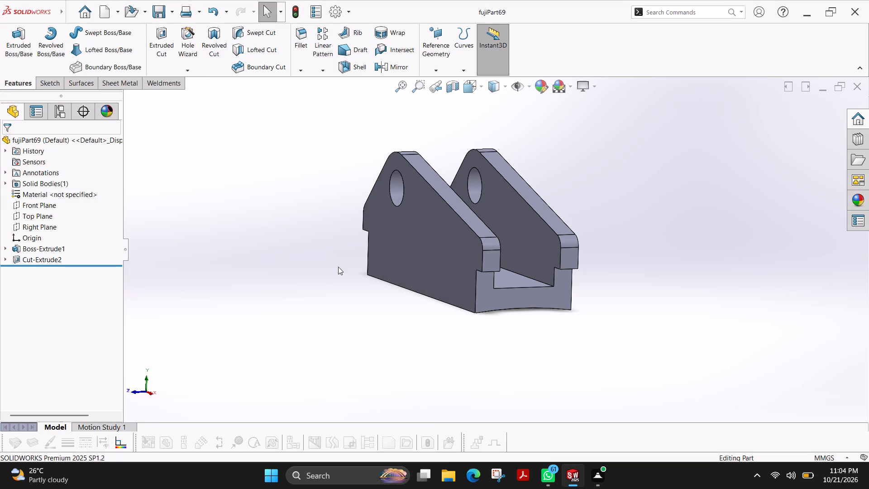